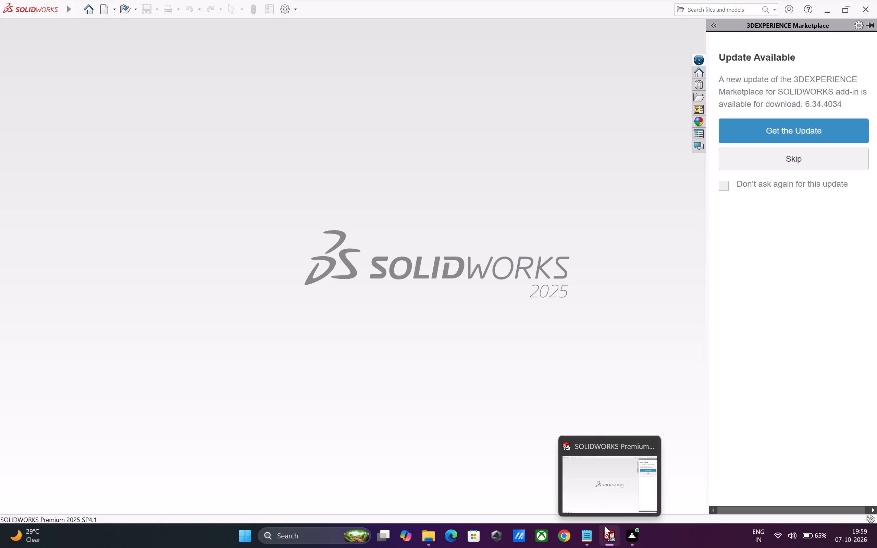
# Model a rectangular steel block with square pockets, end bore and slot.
# Create a new part document.
pyautogui.click(405, 303)
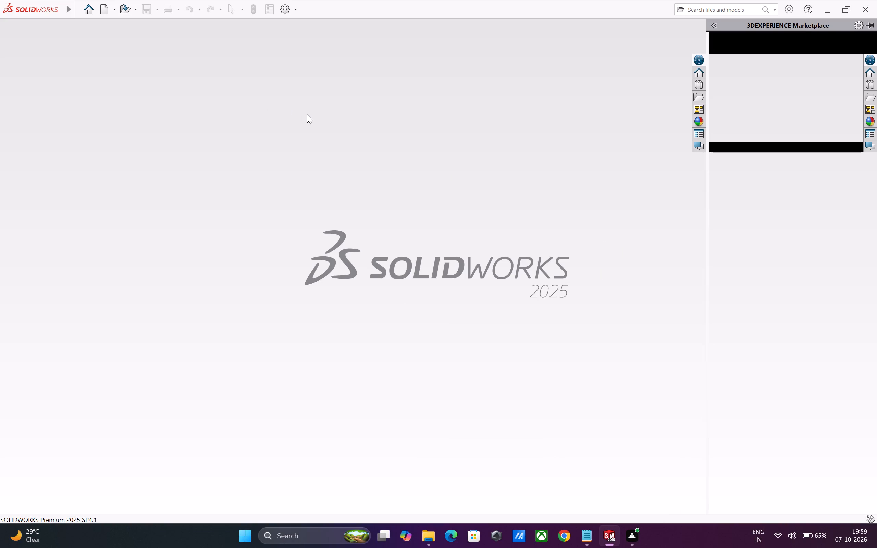
pyautogui.hotkey('ctrl', 'n')
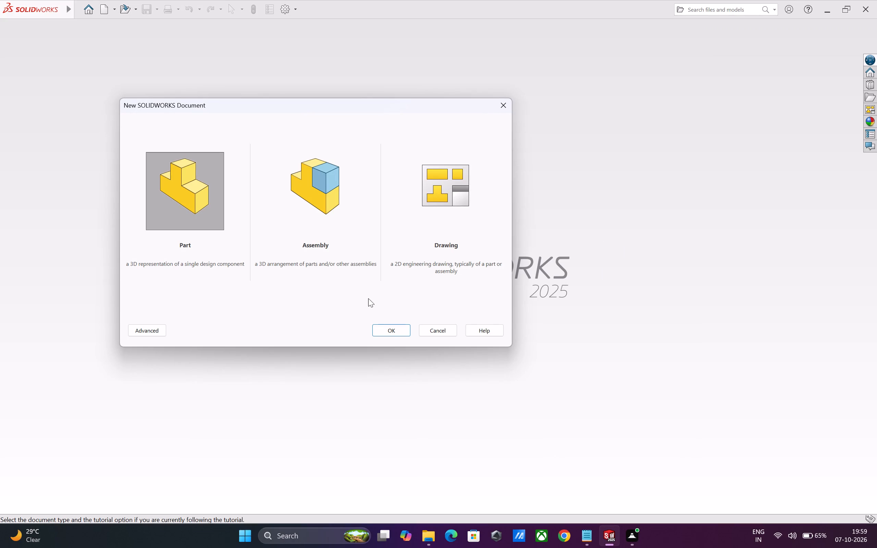
pyautogui.click(389, 329)
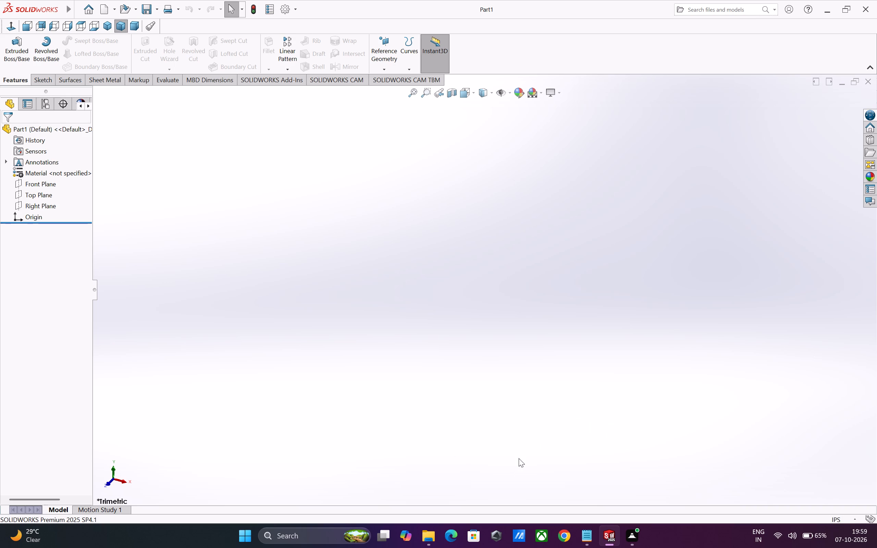
# Set the part's unit system to MMGS (millimeter, gram, second).
pyautogui.click(40, 184)
pyautogui.click(52, 174)
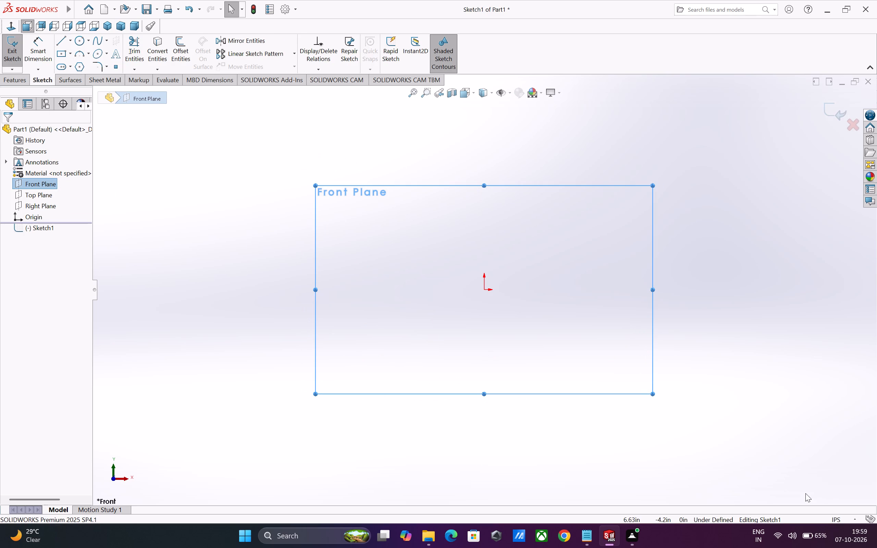
pyautogui.click(839, 520)
pyautogui.click(815, 475)
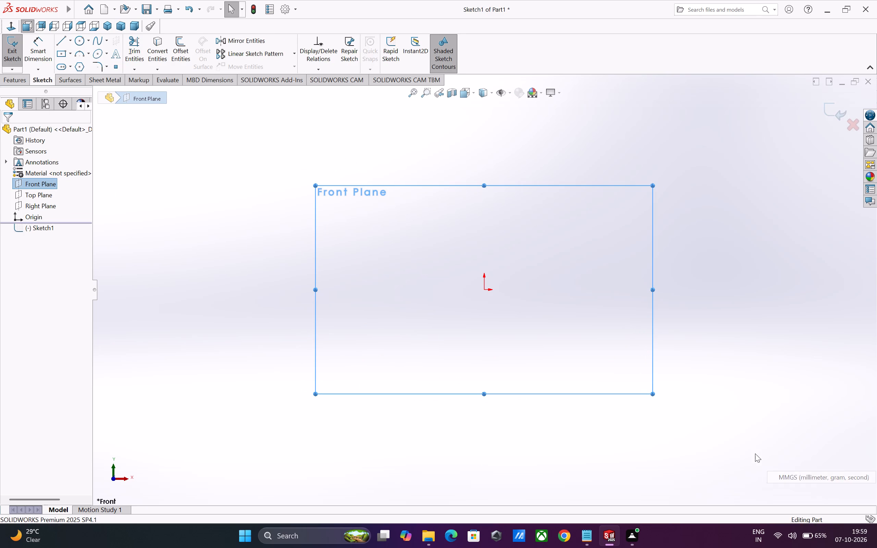
# Start a sketch on the Front Plane and draw a horizontal midpoint line about 87 mm long, centred on the origin.
pyautogui.click(39, 183)
pyautogui.click(45, 175)
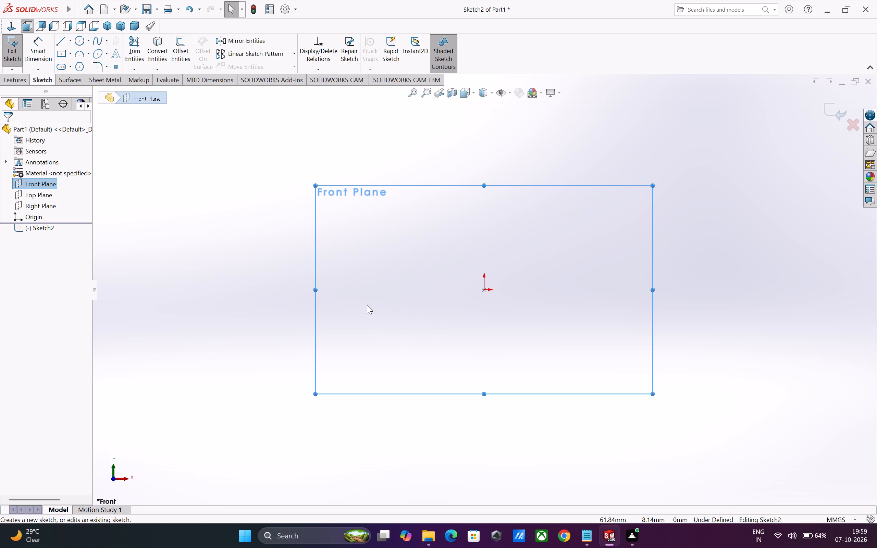
pyautogui.click(71, 43)
pyautogui.click(84, 77)
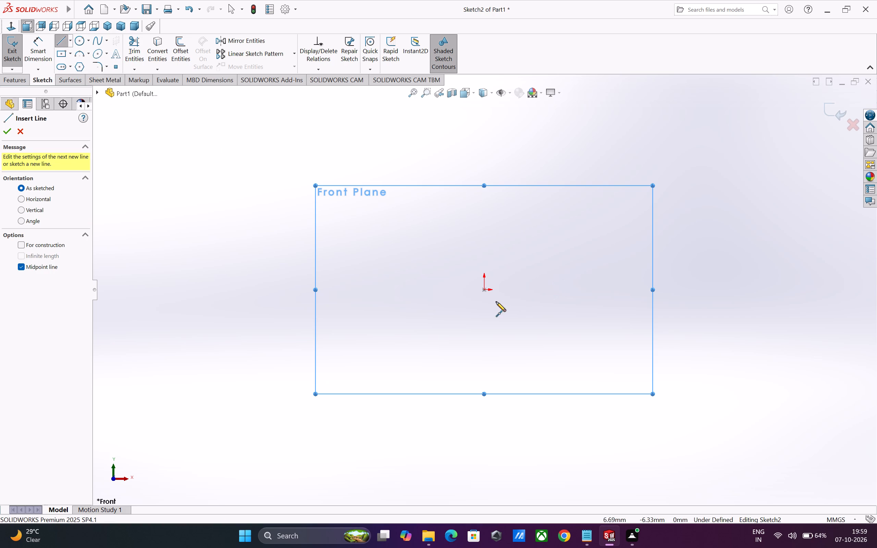
pyautogui.click(484, 289)
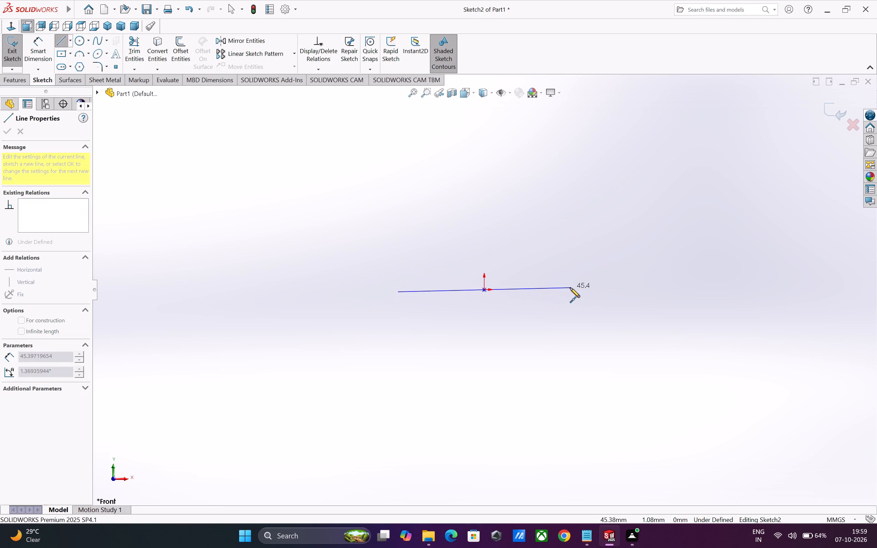
pyautogui.click(566, 289)
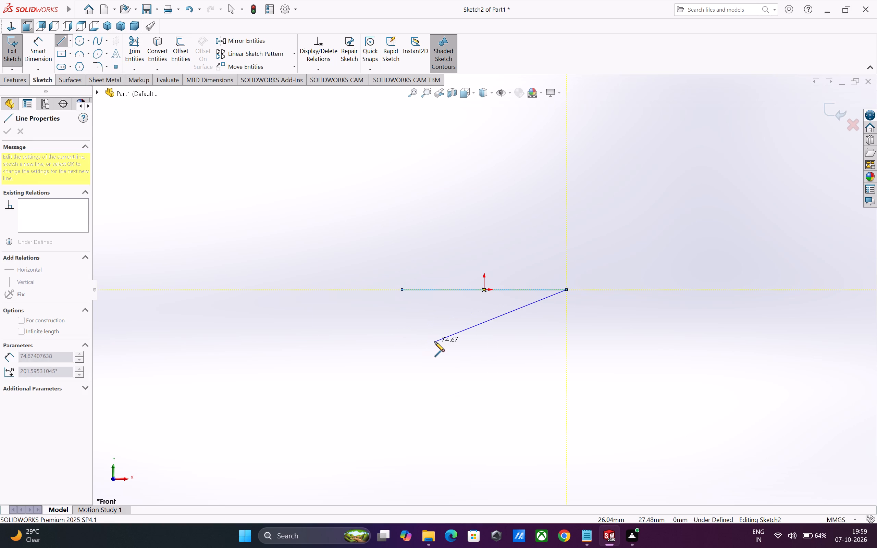
pyautogui.press('Escape')
# Dimension the horizontal line's length to 60 mm.
pyautogui.click(30, 55)
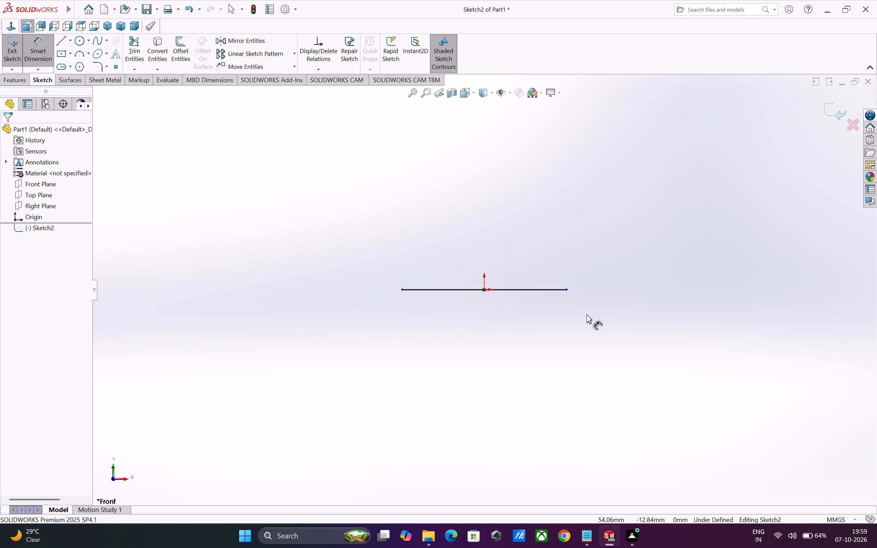
pyautogui.click(538, 290)
pyautogui.click(511, 325)
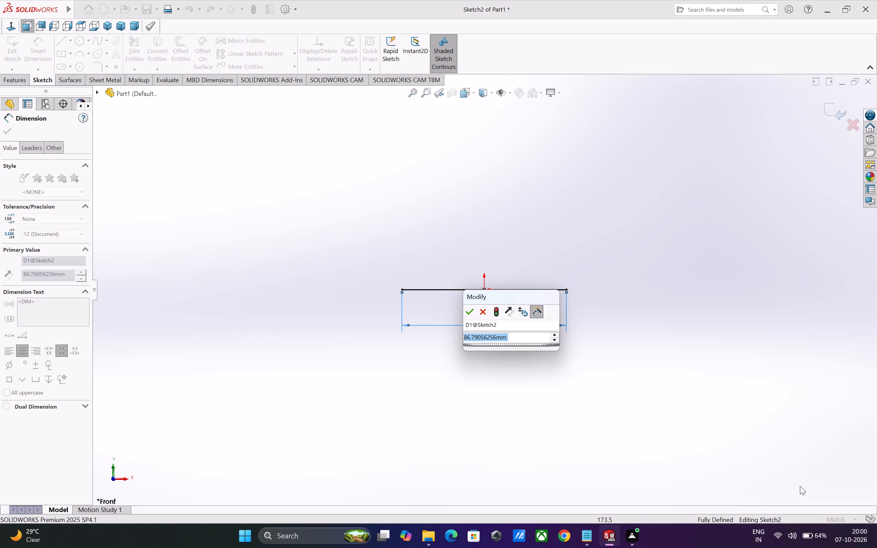
pyautogui.press('6')
pyautogui.press('0')
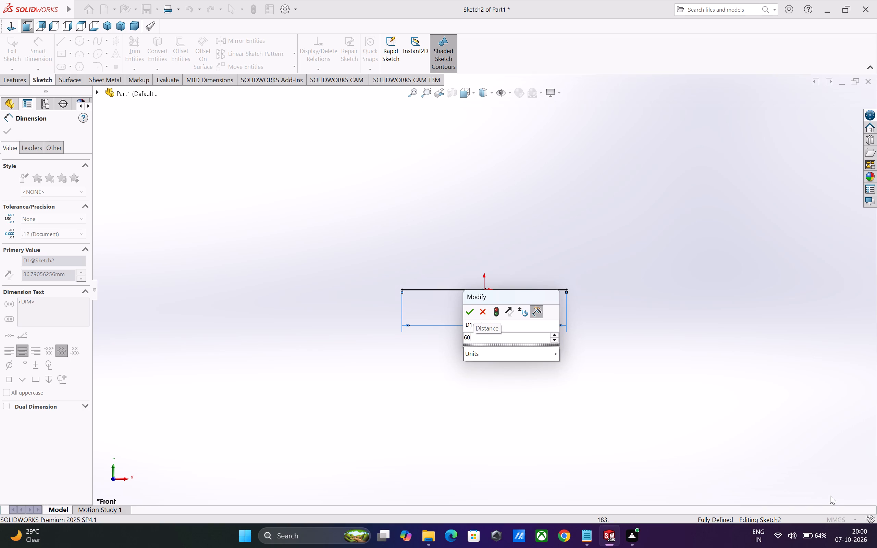
pyautogui.press('Return')
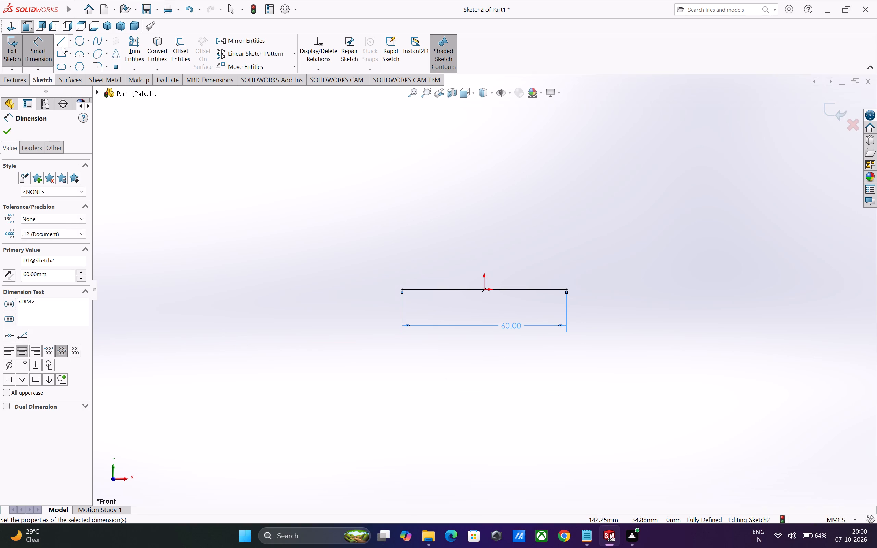
# From the line's ends, close the profile with steps about 6 mm down and 10 mm outward, sides about 41 mm high and a top edge.
pyautogui.click(62, 45)
pyautogui.click(402, 290)
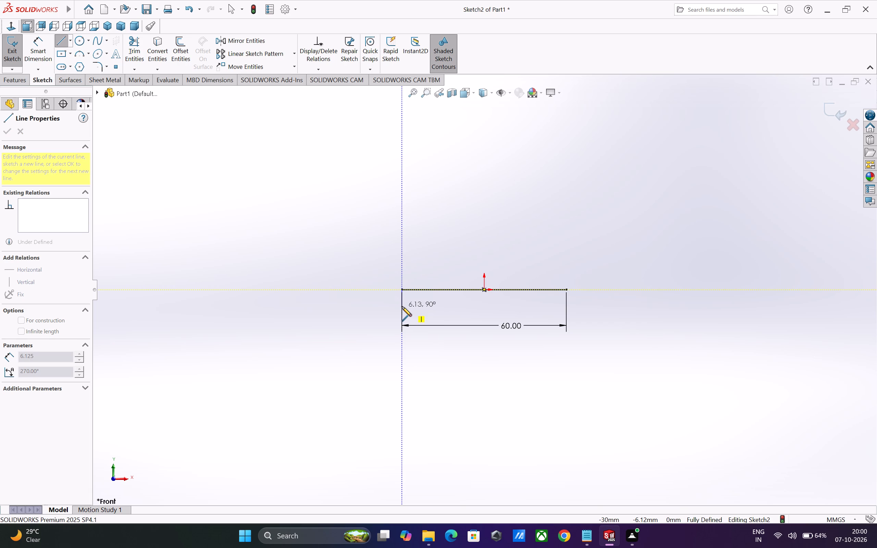
pyautogui.click(402, 306)
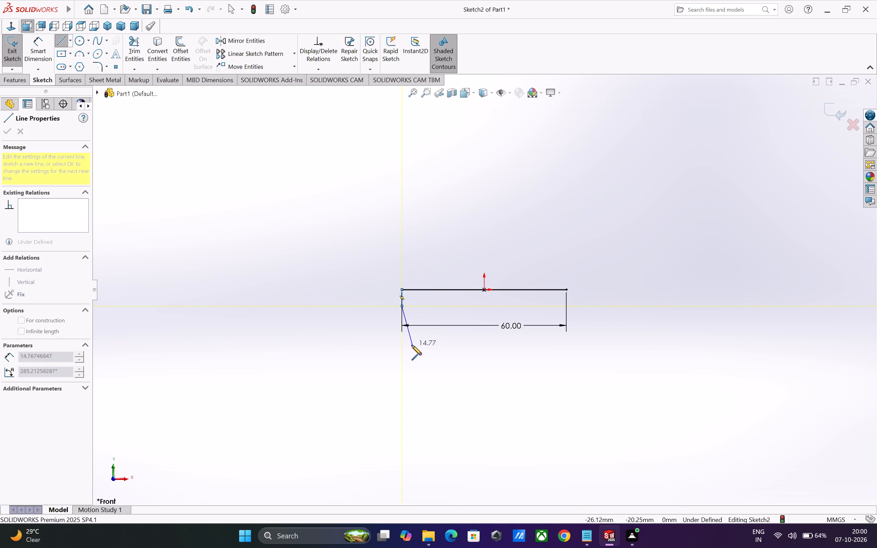
pyautogui.click(375, 307)
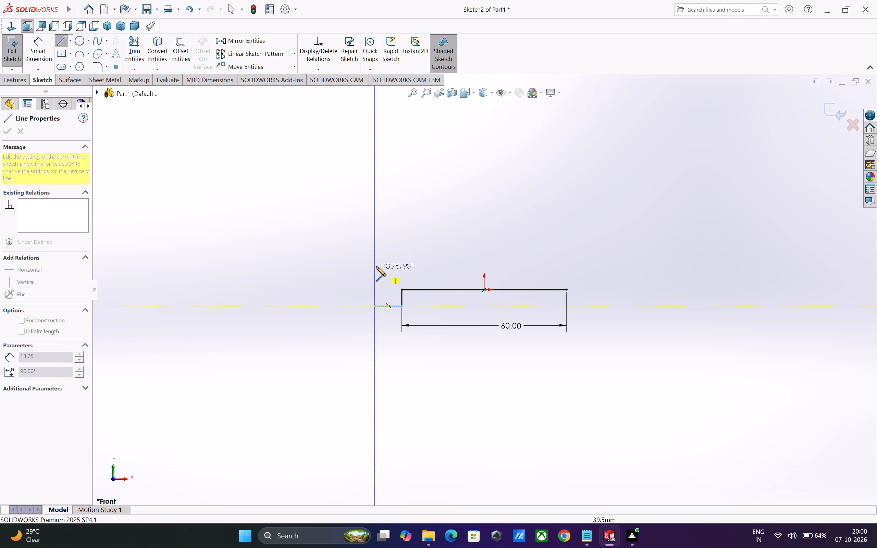
pyautogui.click(375, 193)
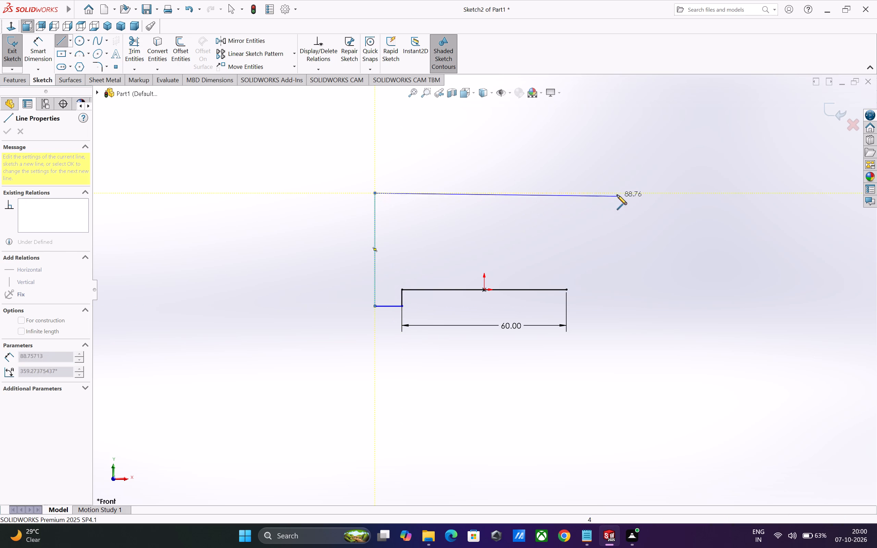
pyautogui.click(595, 194)
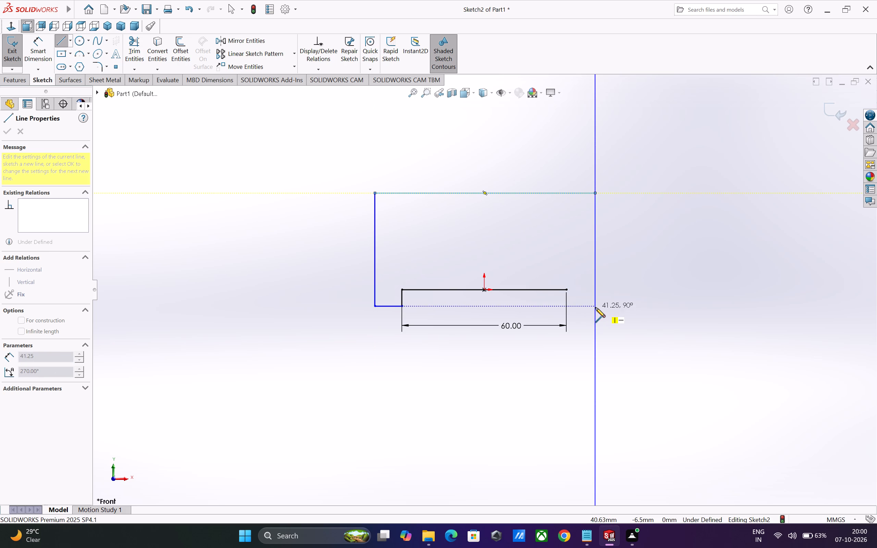
pyautogui.click(595, 306)
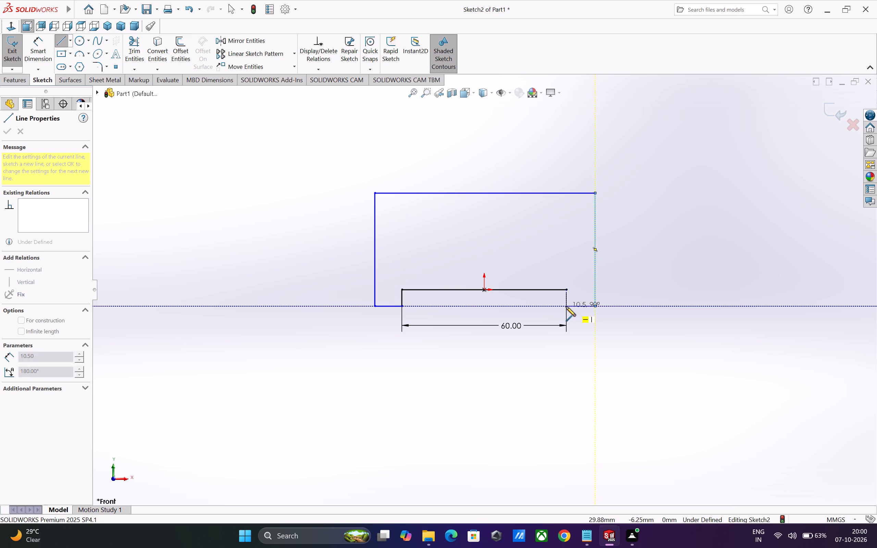
pyautogui.click(566, 307)
pyautogui.click(566, 289)
pyautogui.press('Escape')
pyautogui.press('Escape')
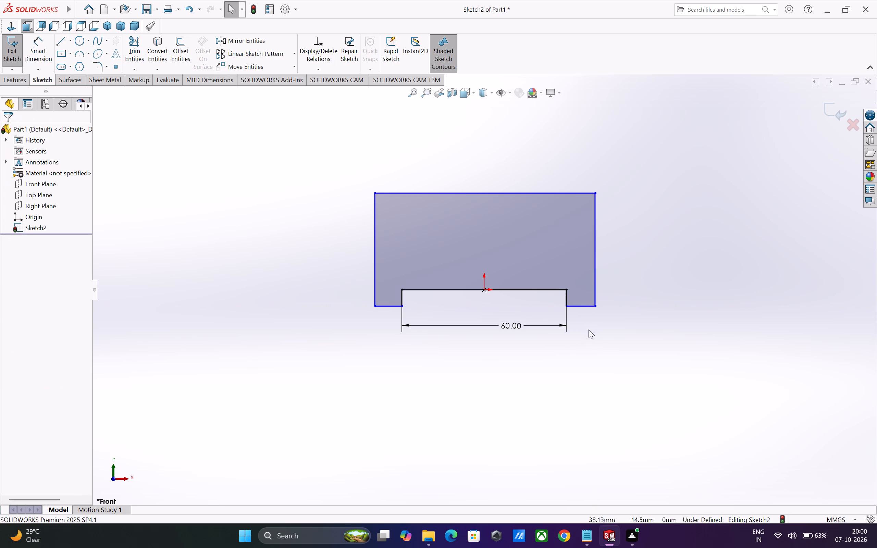
# Dimension the short vertical edges at both ends of the 60 mm line to 8 mm each.
pyautogui.click(42, 49)
pyautogui.click(402, 297)
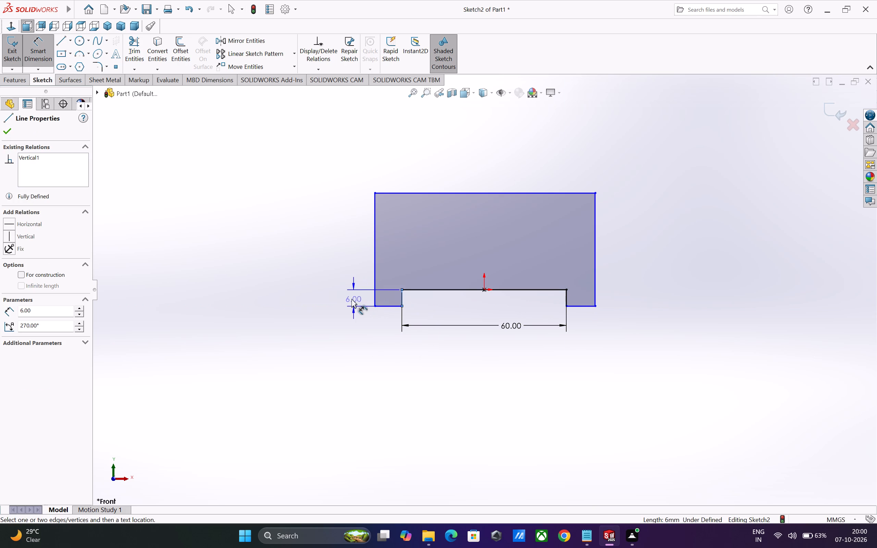
pyautogui.click(347, 298)
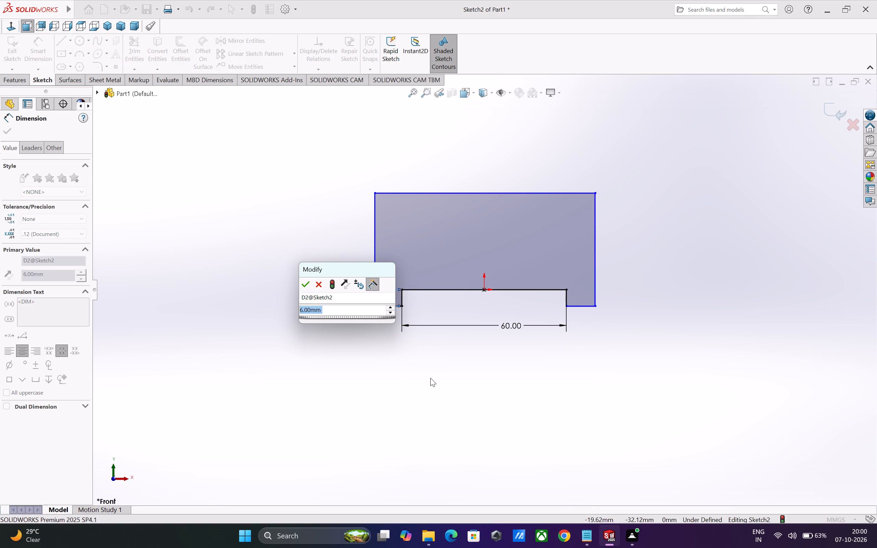
pyautogui.press('8')
pyautogui.press('Return')
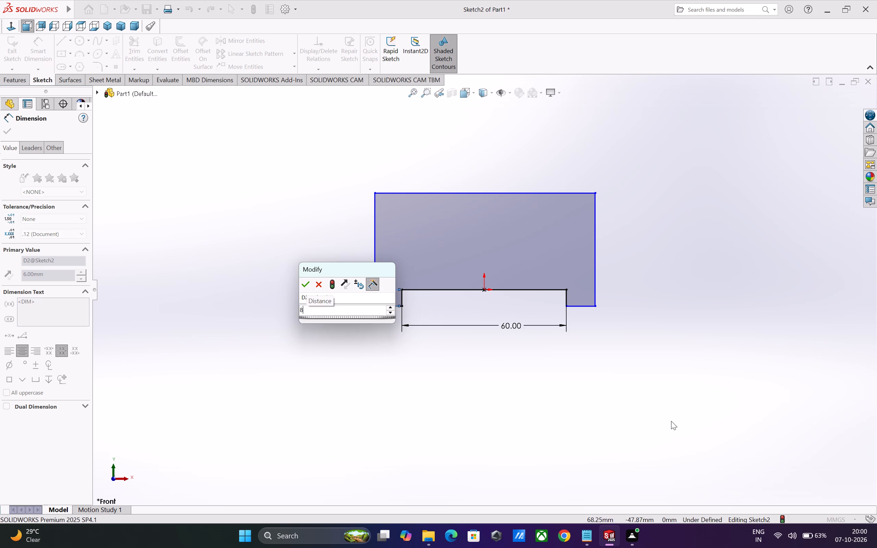
pyautogui.click(566, 297)
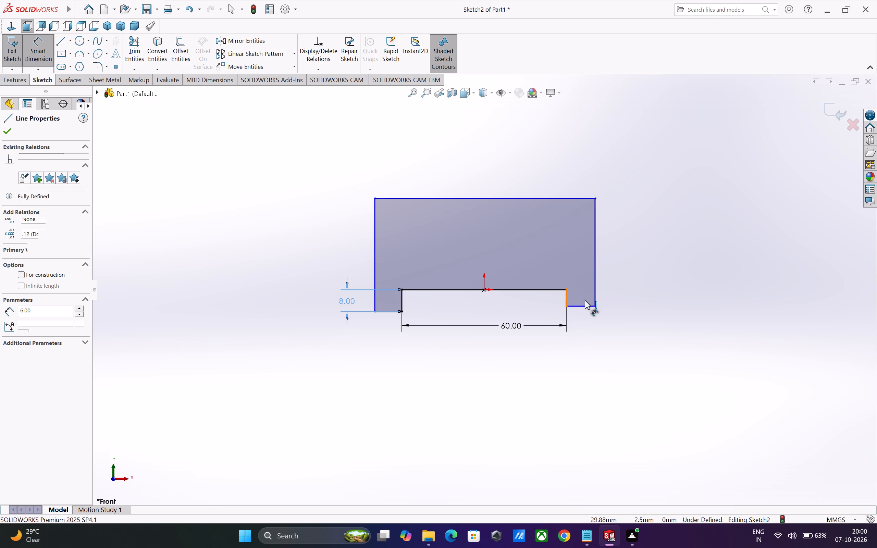
pyautogui.click(623, 300)
pyautogui.press('8')
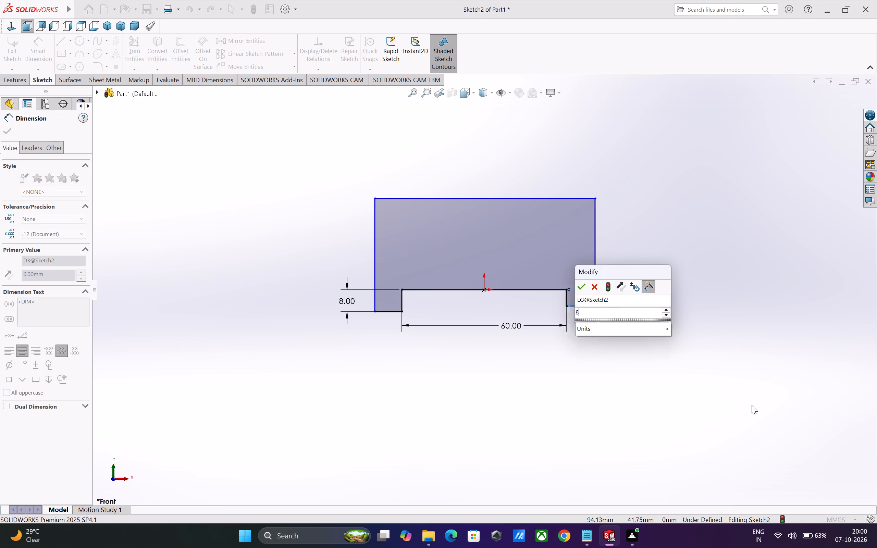
pyautogui.press('Return')
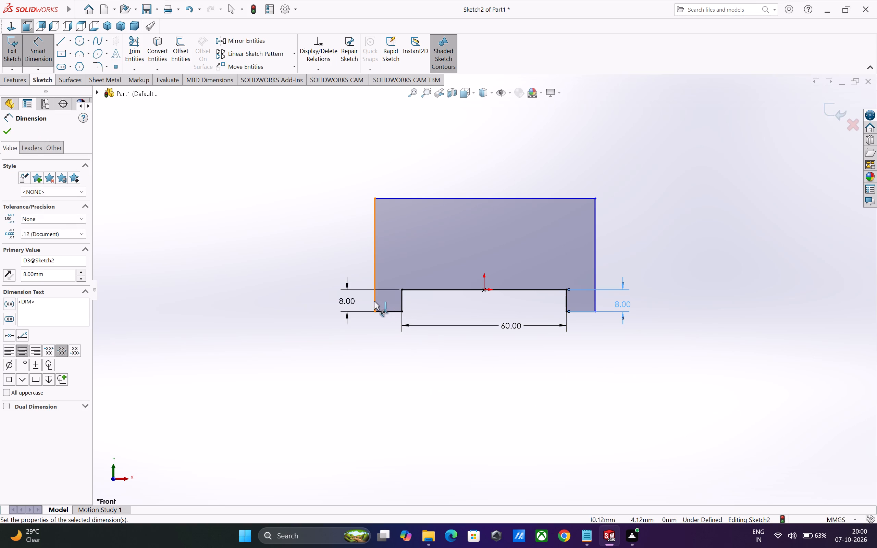
# Dimension the overall width between the profile's two outer vertical edges to 80 mm.
pyautogui.click(373, 301)
pyautogui.click(596, 303)
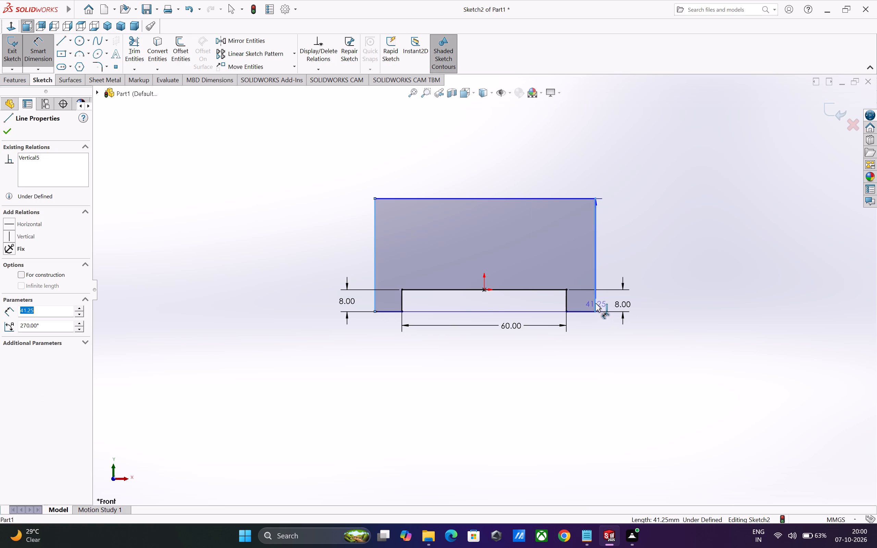
pyautogui.click(483, 373)
pyautogui.press('8')
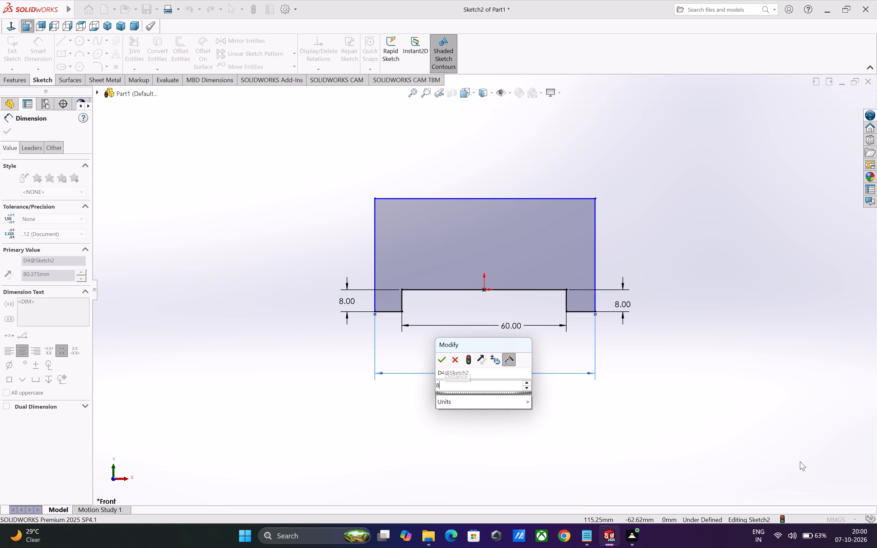
pyautogui.press('0')
pyautogui.press('Return')
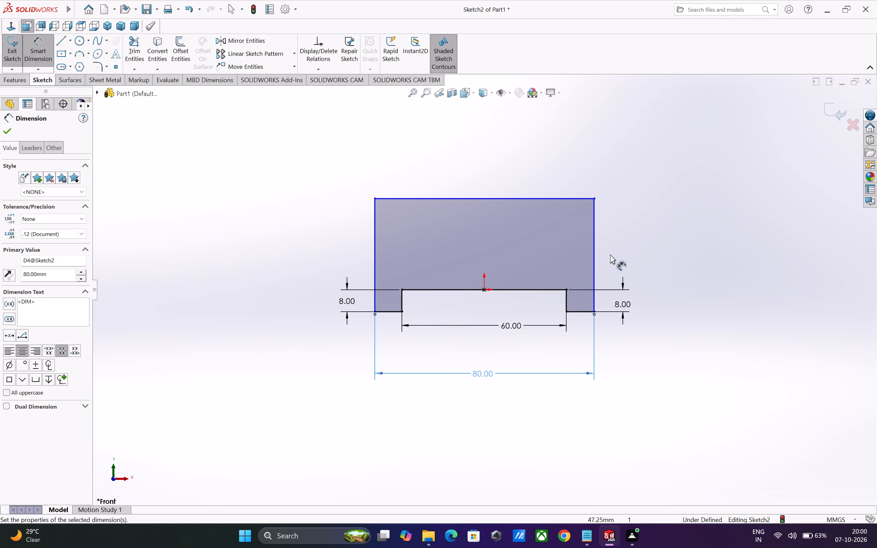
# Dimension the height of the profile's right outer edge to 41 mm.
pyautogui.click(595, 257)
pyautogui.click(640, 259)
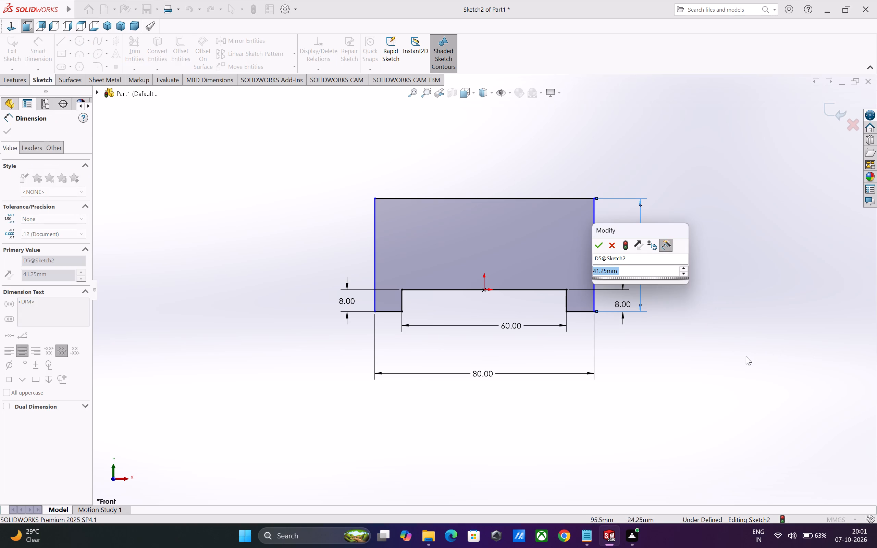
pyautogui.press('4')
pyautogui.press('1')
pyautogui.press('Return')
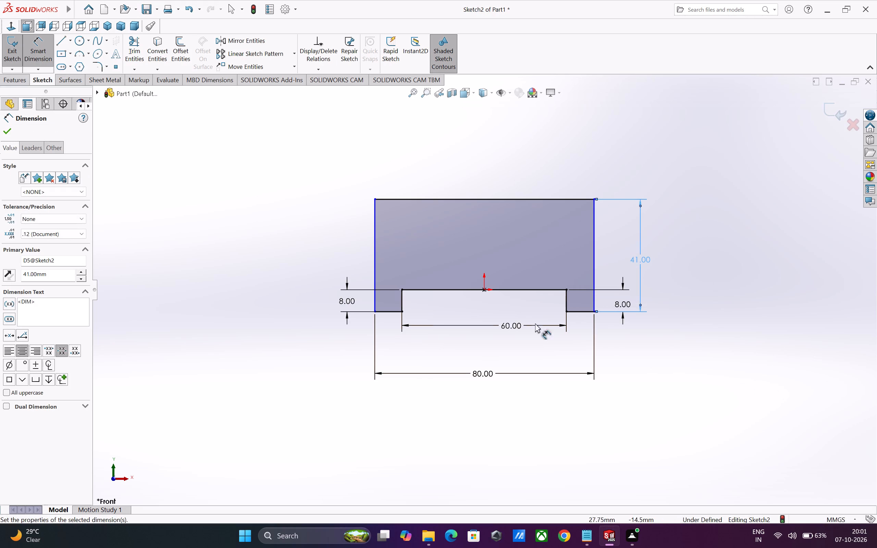
# Add a driven reference dimension for the height of the profile's left outer edge.
pyautogui.click(374, 261)
pyautogui.click(303, 263)
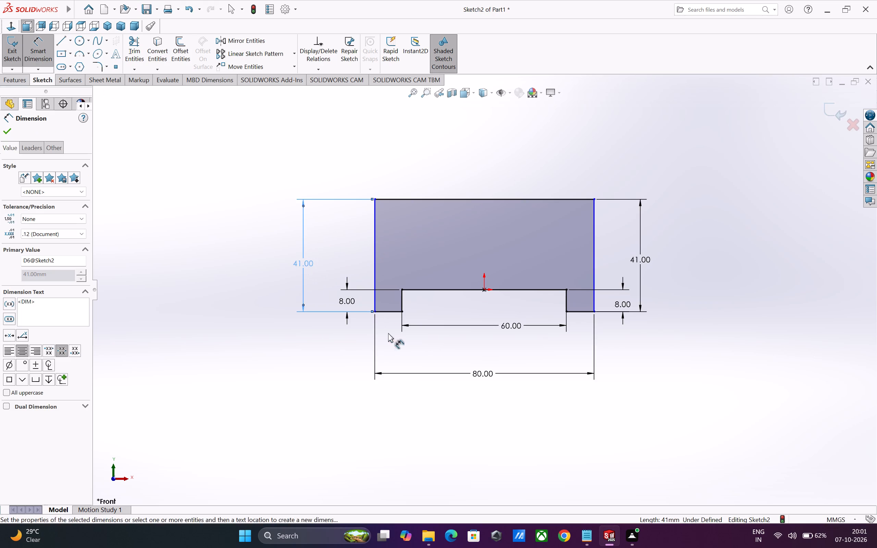
pyautogui.click(356, 378)
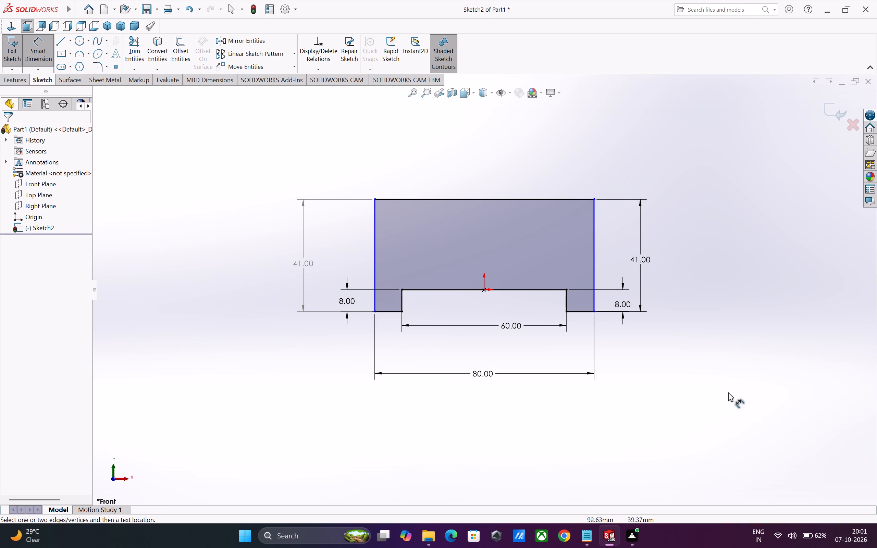
# Extrude the notched profile as a blind boss 40 mm deep in the reversed direction.
pyautogui.click(16, 82)
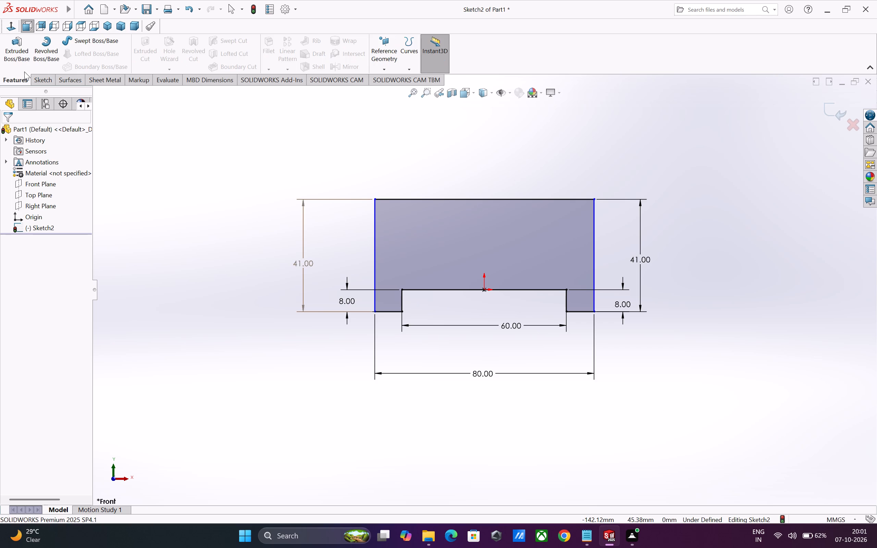
pyautogui.click(21, 55)
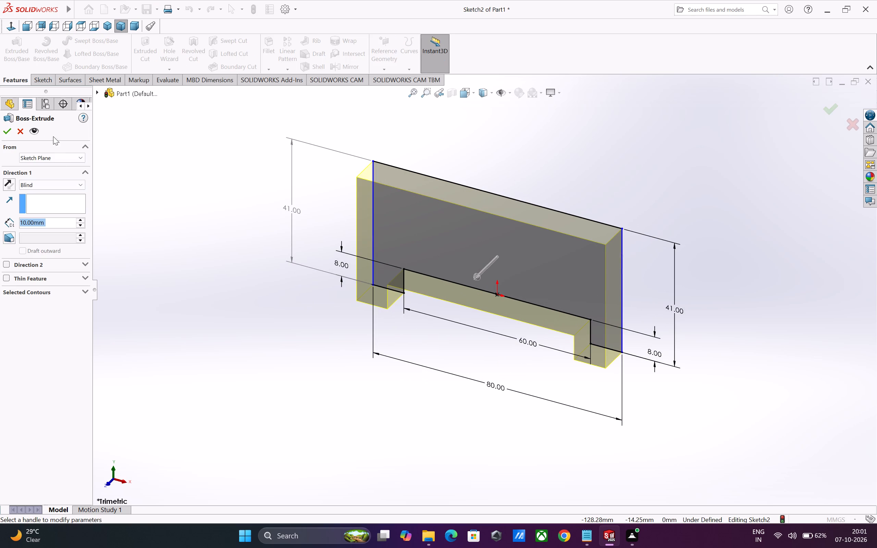
pyautogui.click(5, 182)
pyautogui.doubleClick(52, 222)
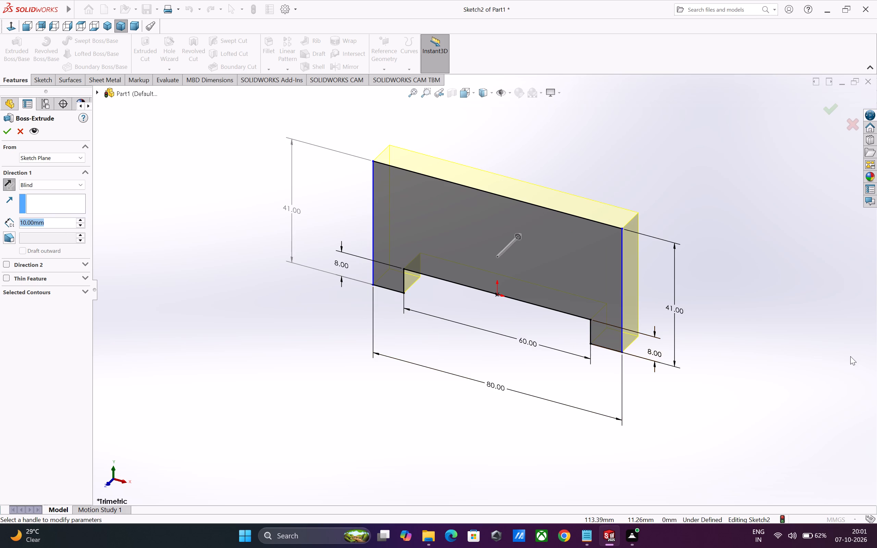
pyautogui.press('4')
pyautogui.press('0')
pyautogui.press('Return')
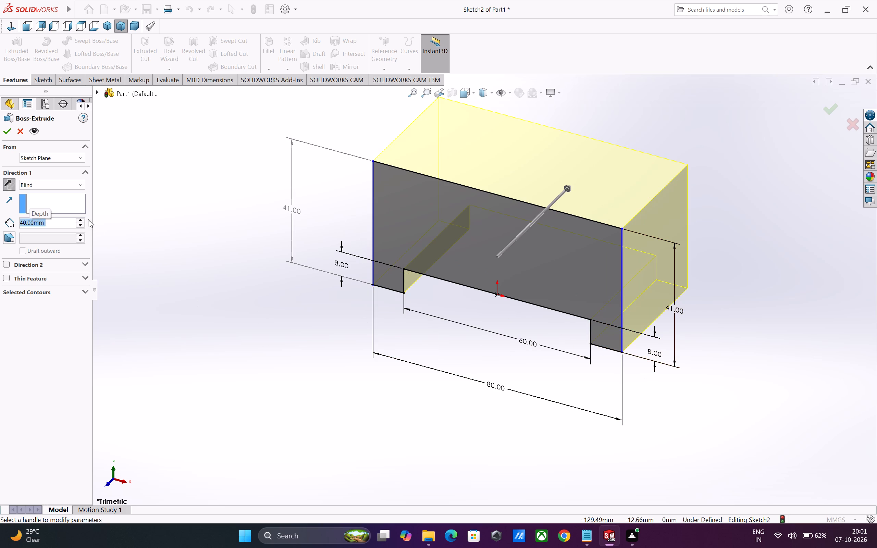
pyautogui.click(5, 135)
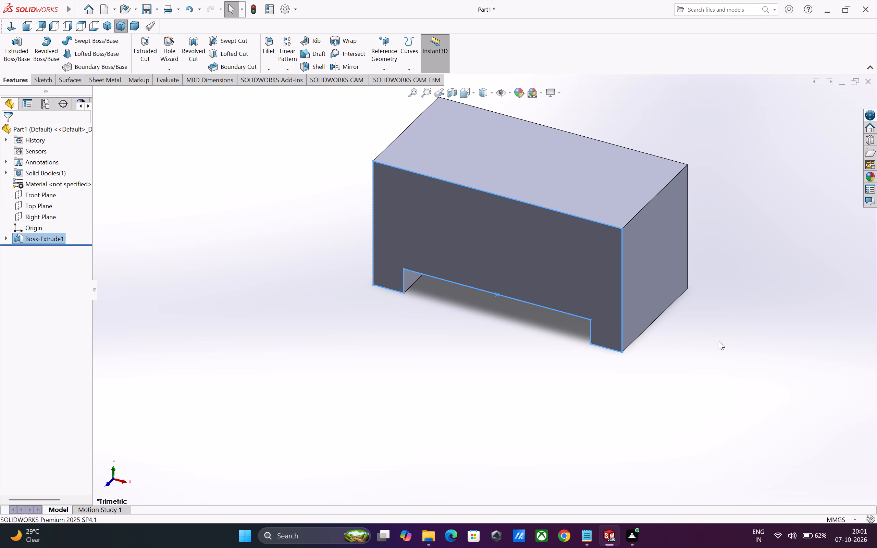
# Start a sketch on the block's top face and draw a vertical 40 mm centerline from the origin to the opposite edge.
pyautogui.click(538, 187)
pyautogui.click(578, 166)
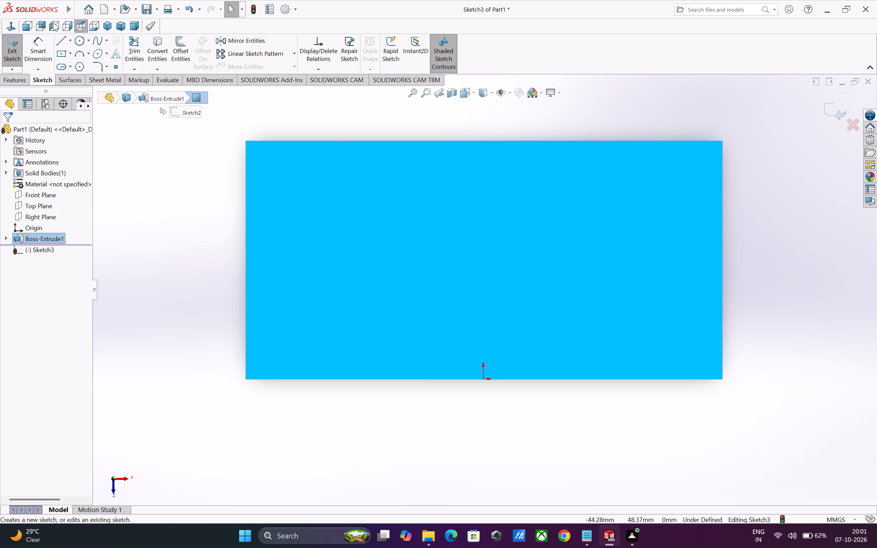
pyautogui.click(70, 40)
pyautogui.click(74, 68)
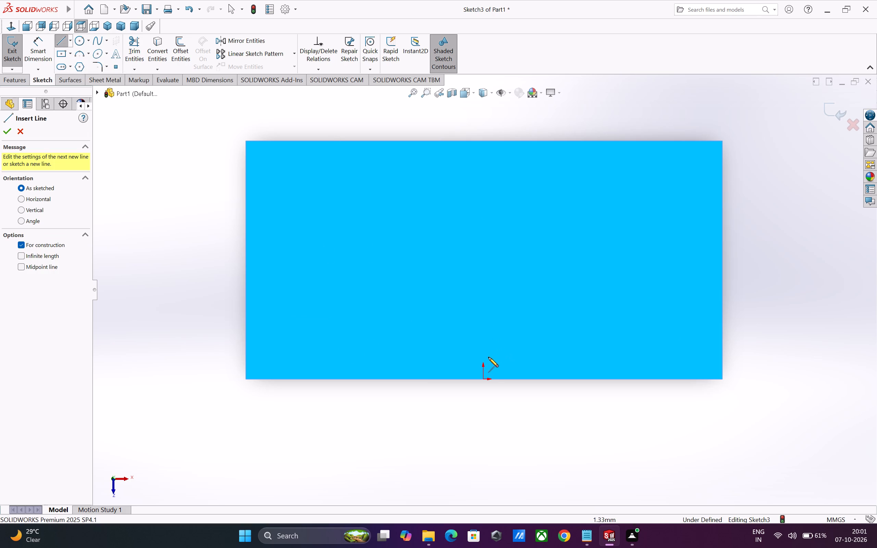
pyautogui.moveTo(483, 379); pyautogui.dragTo(484, 375)
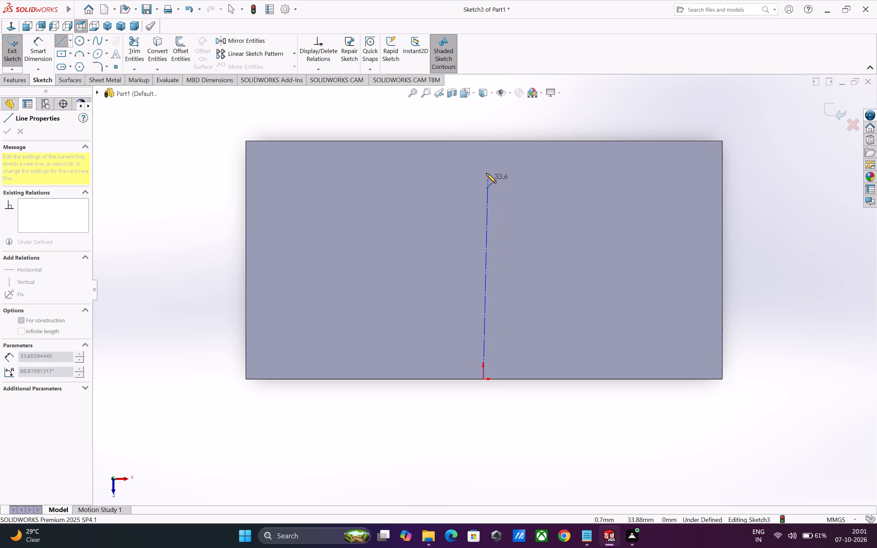
pyautogui.click(483, 139)
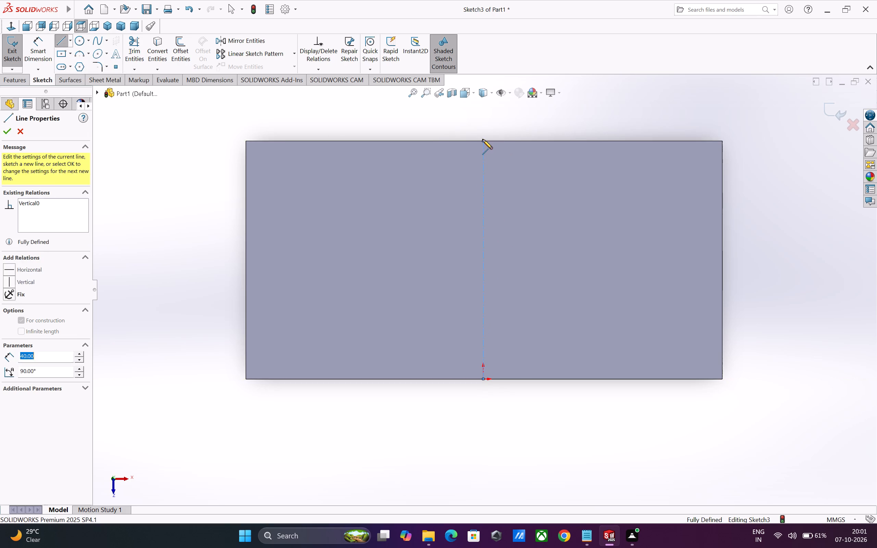
pyautogui.press('Escape')
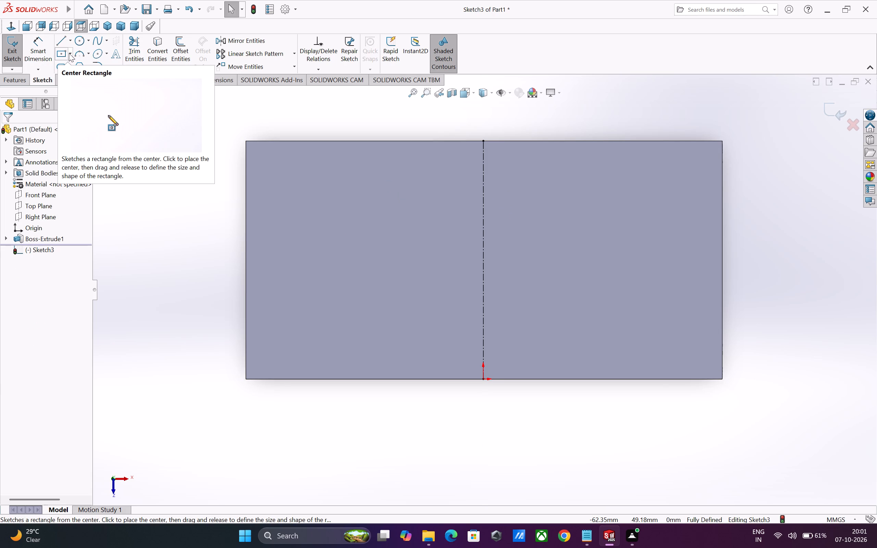
# Sketch a corner rectangle about 13 by 13.5 mm on the top face, left of the centerline.
pyautogui.click(72, 53)
pyautogui.click(83, 66)
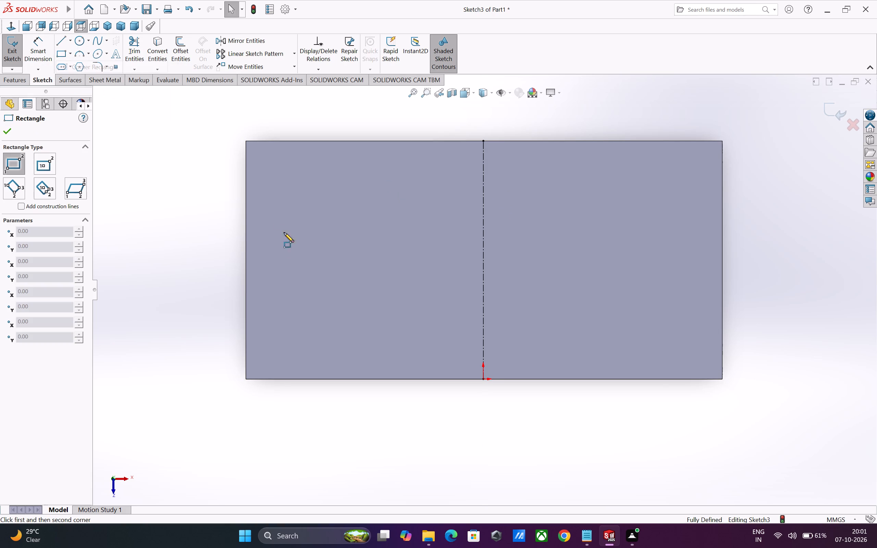
pyautogui.click(315, 292)
pyautogui.click(392, 211)
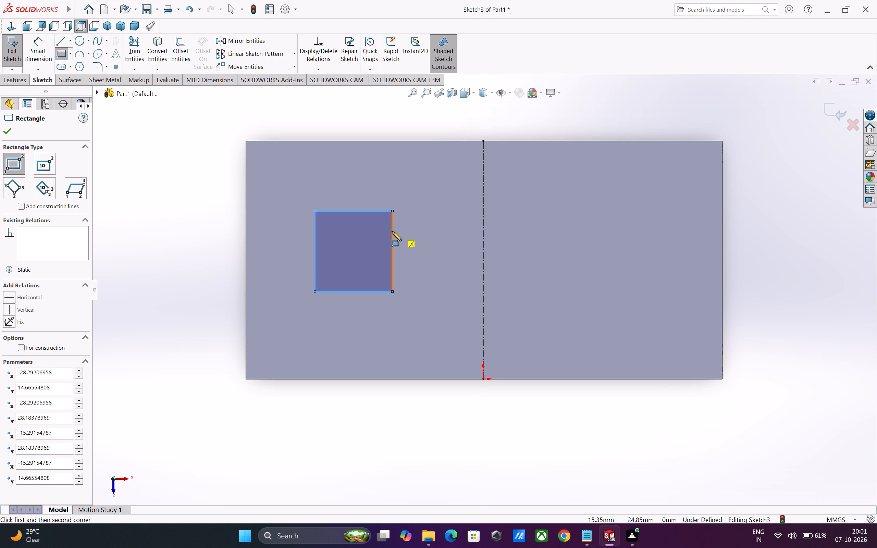
pyautogui.press('Escape')
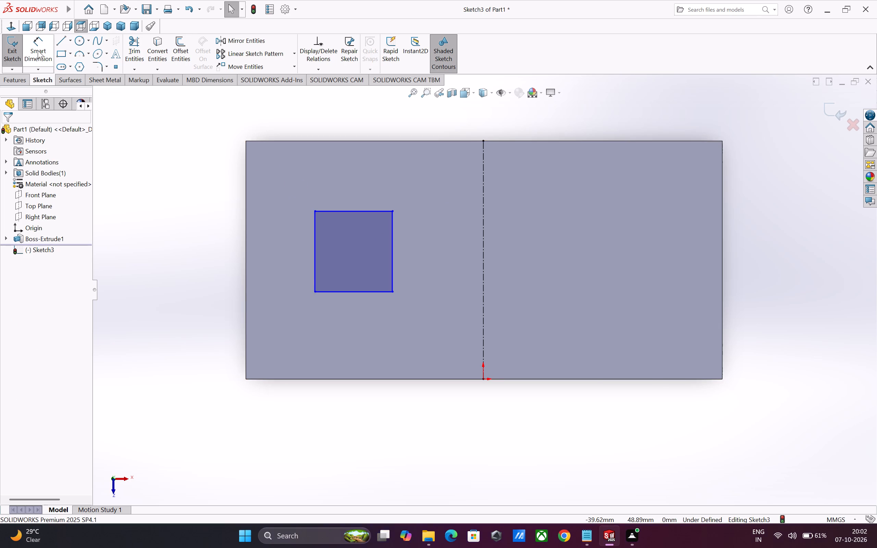
# Dimension the rectangle to 24 mm wide and 24 mm high.
pyautogui.moveTo(38, 50); pyautogui.dragTo(44, 53)
pyautogui.click(349, 211)
pyautogui.click(351, 190)
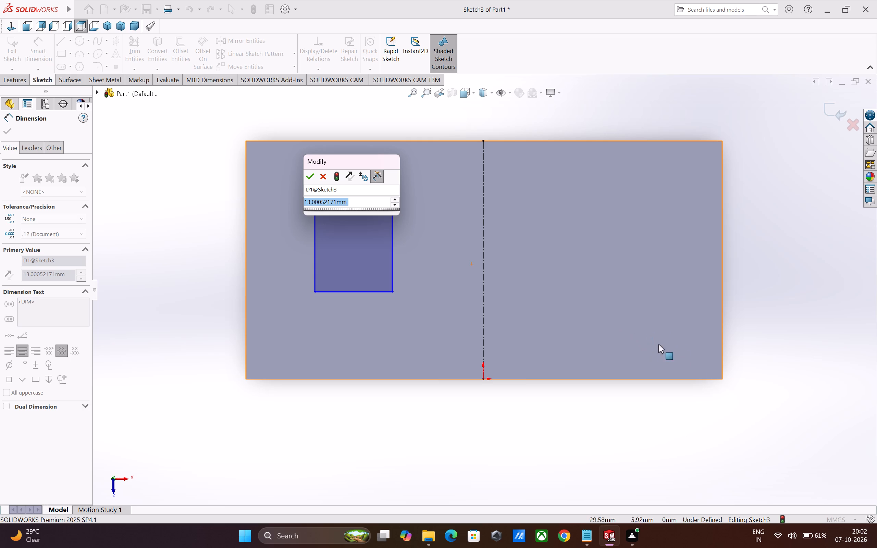
pyautogui.press('2')
pyautogui.press('4')
pyautogui.press('Return')
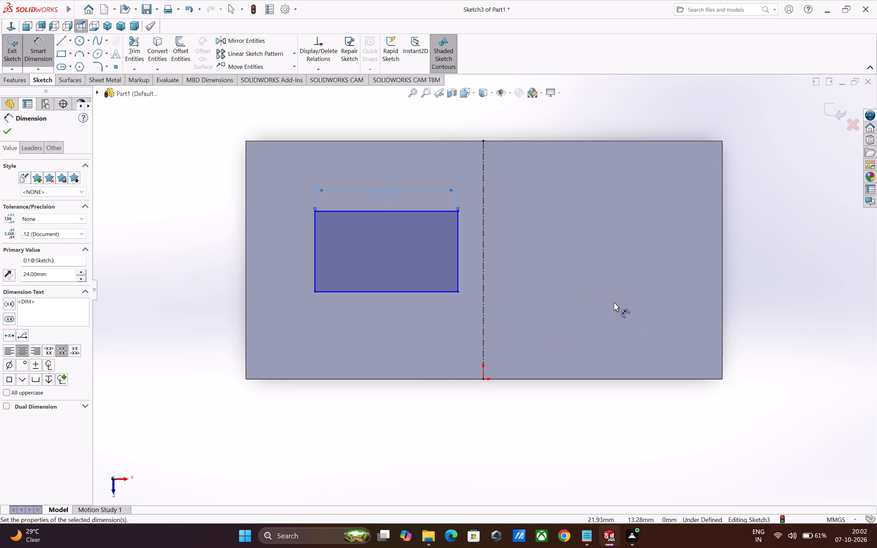
pyautogui.click(314, 250)
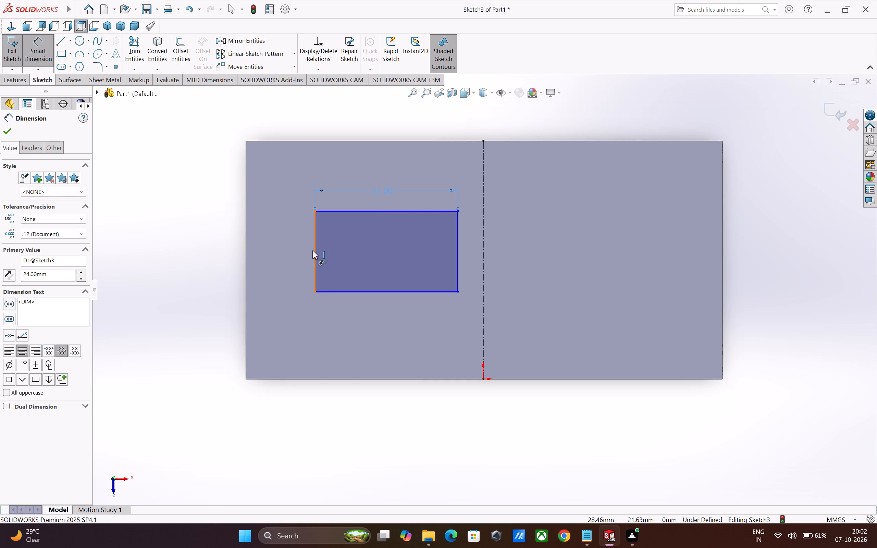
pyautogui.click(283, 250)
pyautogui.press('2')
pyautogui.press('4')
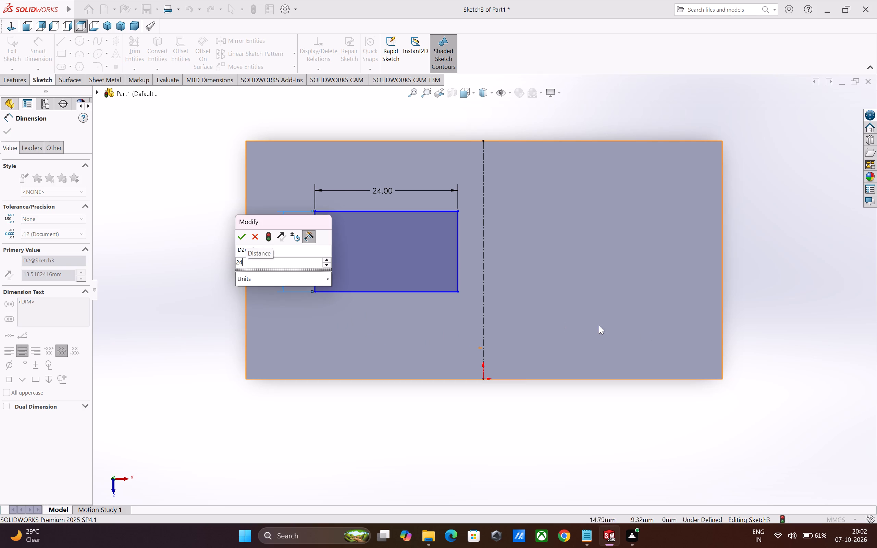
pyautogui.press('Return')
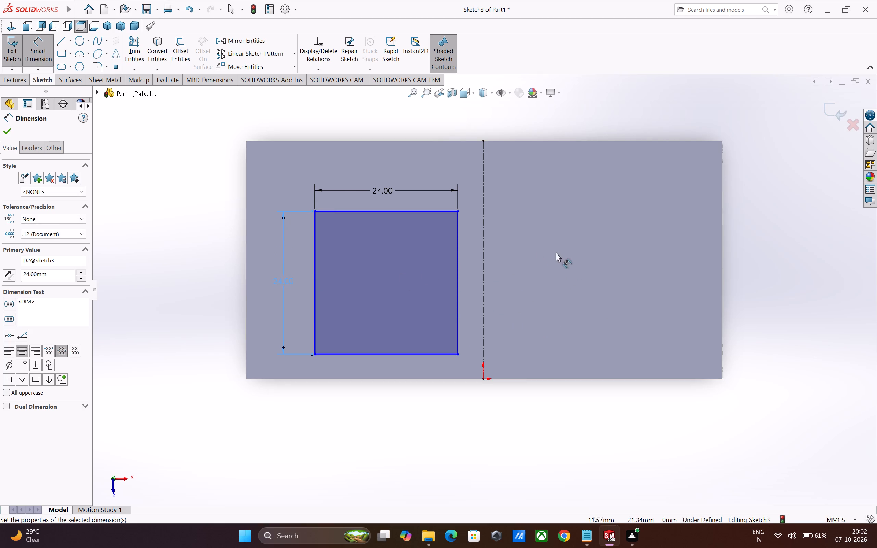
# Dimension the gap between the rectangle's right edge and the centerline to 4 mm.
pyautogui.click(457, 263)
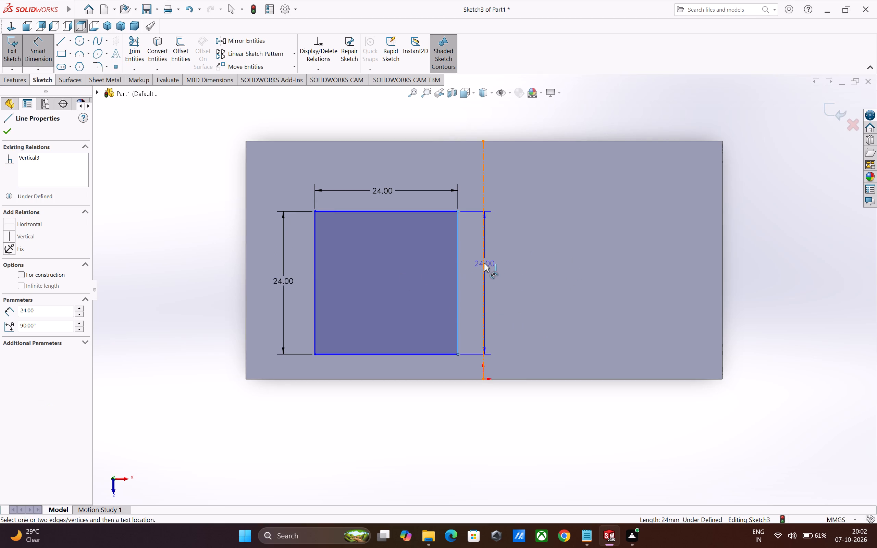
pyautogui.click(483, 263)
pyautogui.click(468, 122)
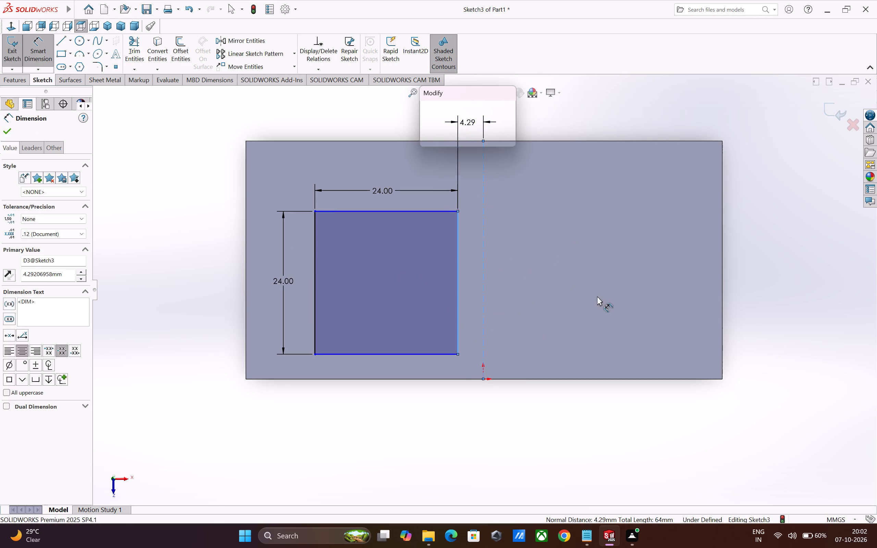
pyautogui.press('4')
pyautogui.press('Return')
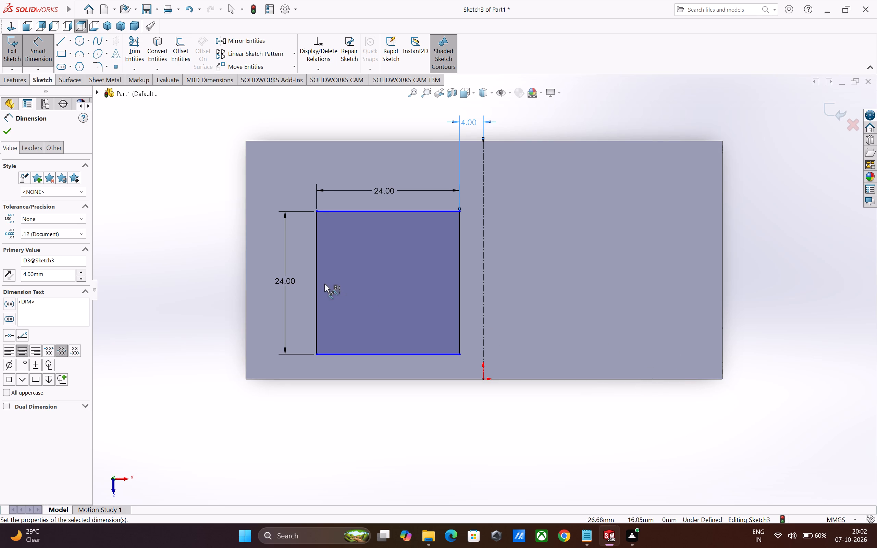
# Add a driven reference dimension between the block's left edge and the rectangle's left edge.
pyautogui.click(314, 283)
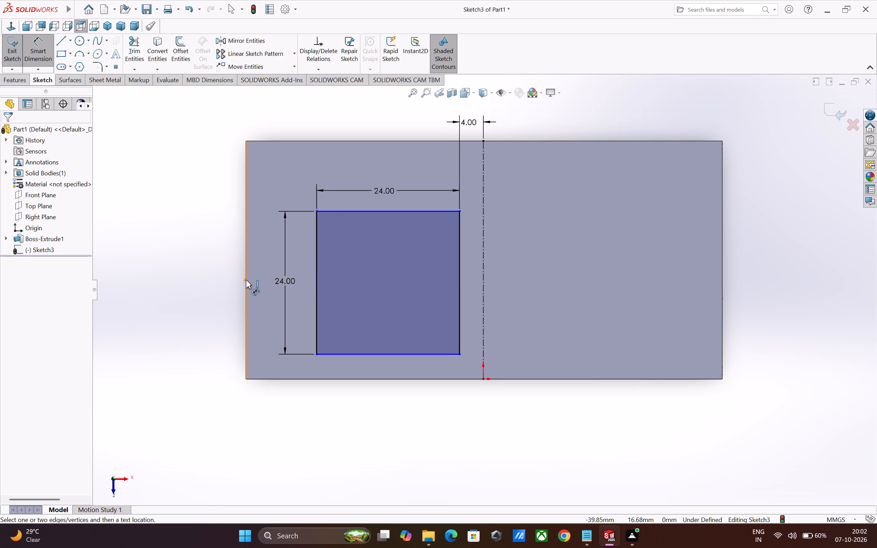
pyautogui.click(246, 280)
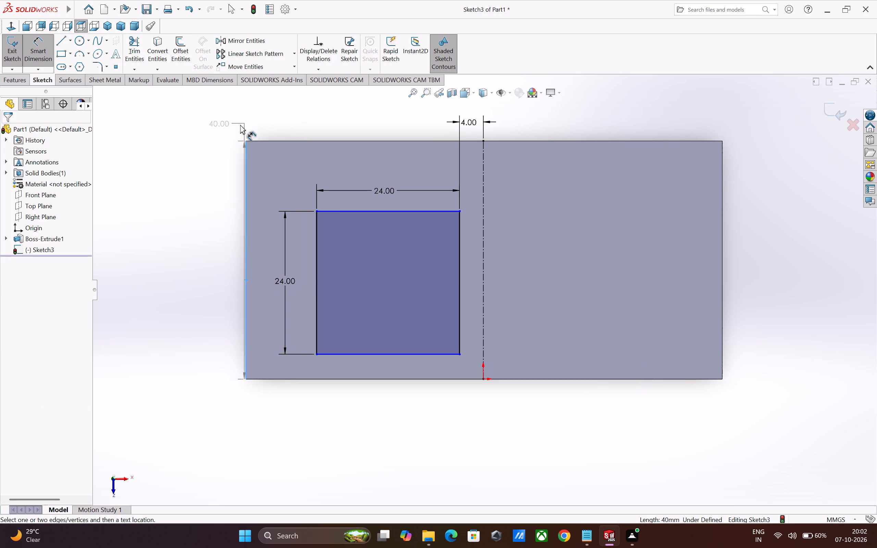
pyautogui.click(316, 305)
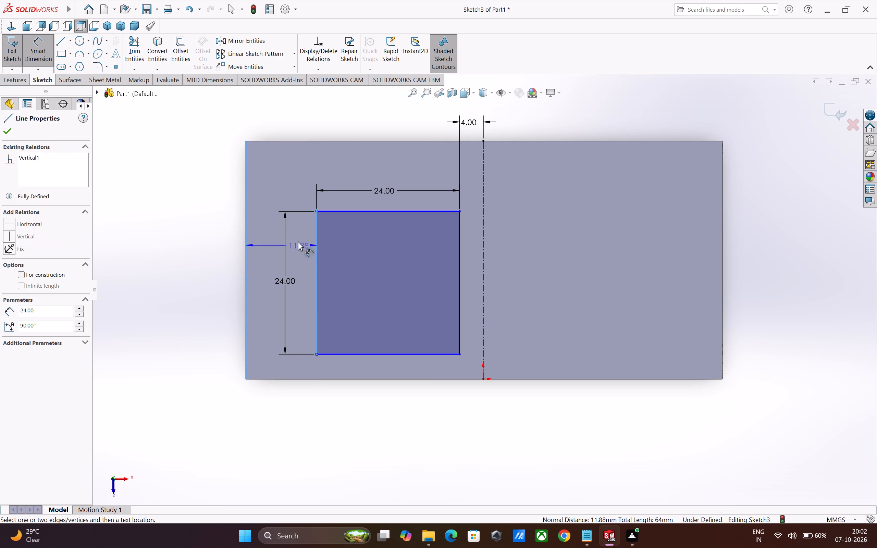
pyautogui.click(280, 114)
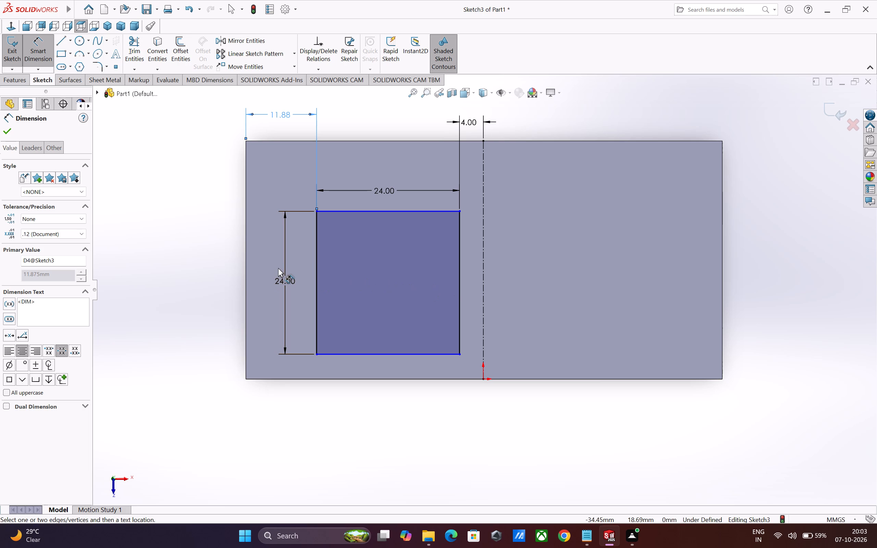
# Undo the left-side reference dimension and the 4 mm value of the gap to the centerline.
pyautogui.hotkey('ctrl', 'z')
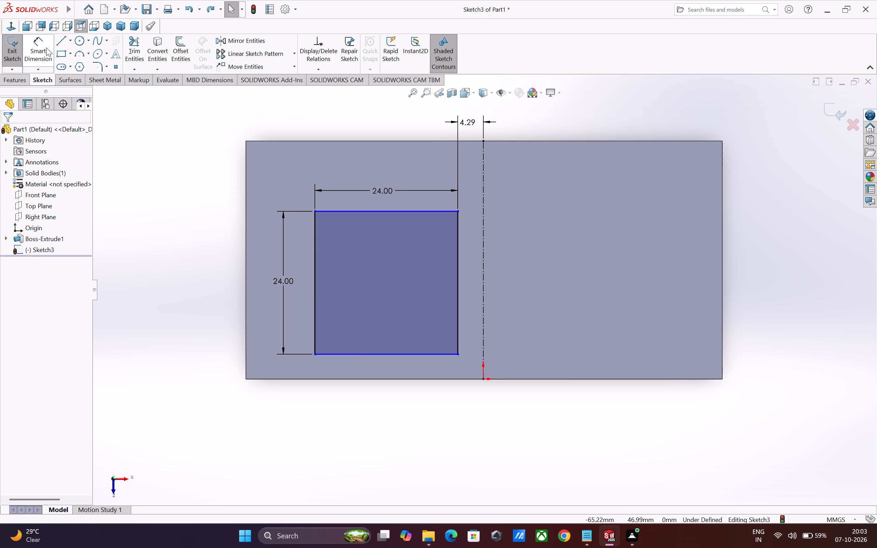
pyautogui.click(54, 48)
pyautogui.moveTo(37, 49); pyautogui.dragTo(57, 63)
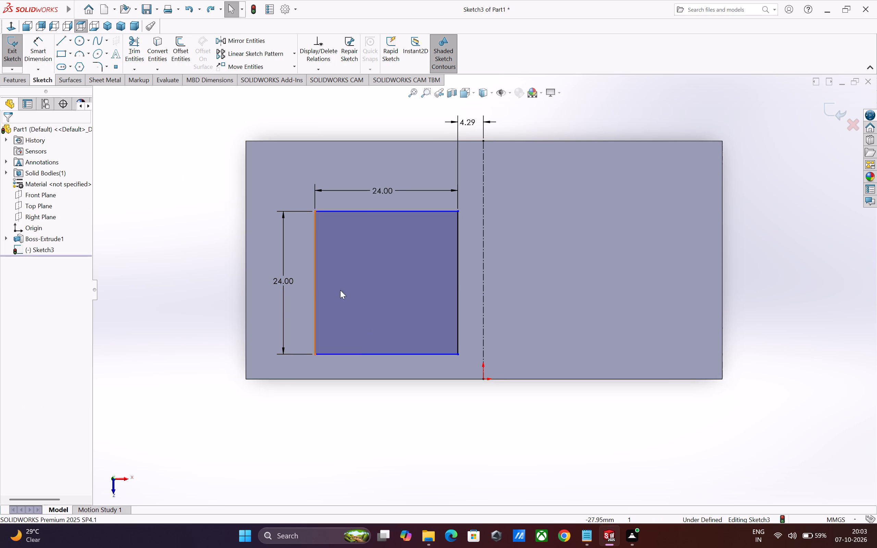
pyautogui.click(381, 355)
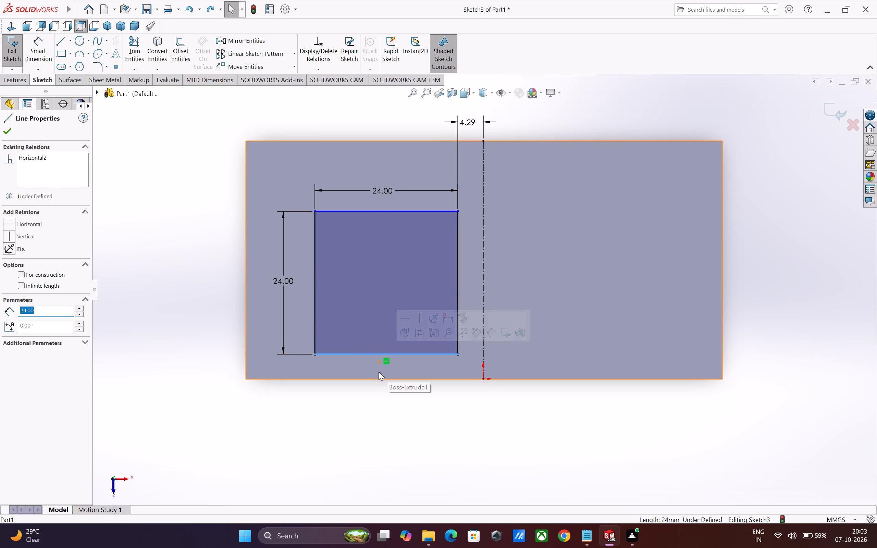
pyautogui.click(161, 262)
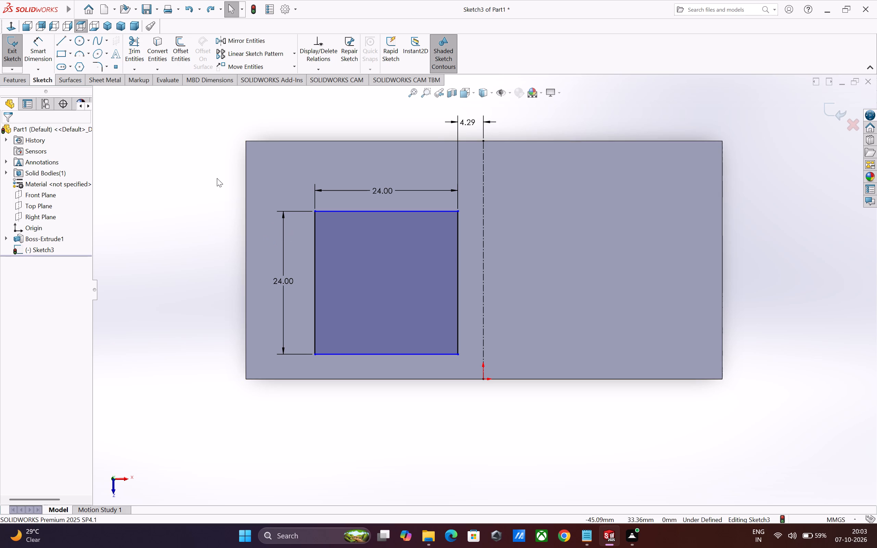
# Dimension the distance between the rectangle's lower edge and the block's lower edge to 8 mm.
pyautogui.click(37, 50)
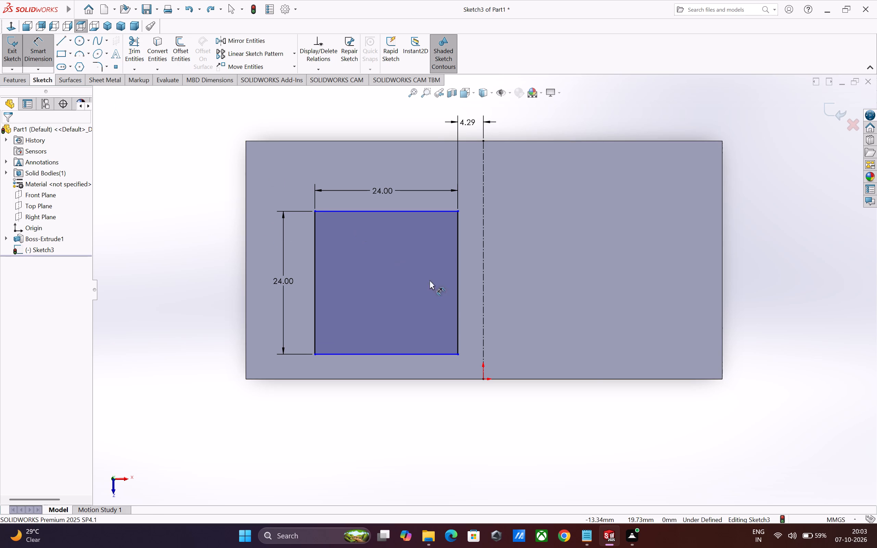
pyautogui.click(398, 353)
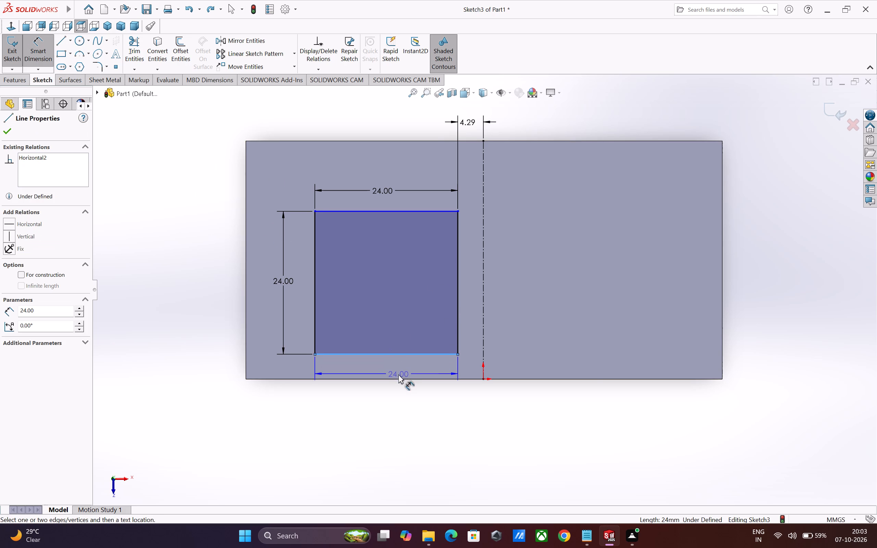
pyautogui.click(399, 379)
pyautogui.click(442, 369)
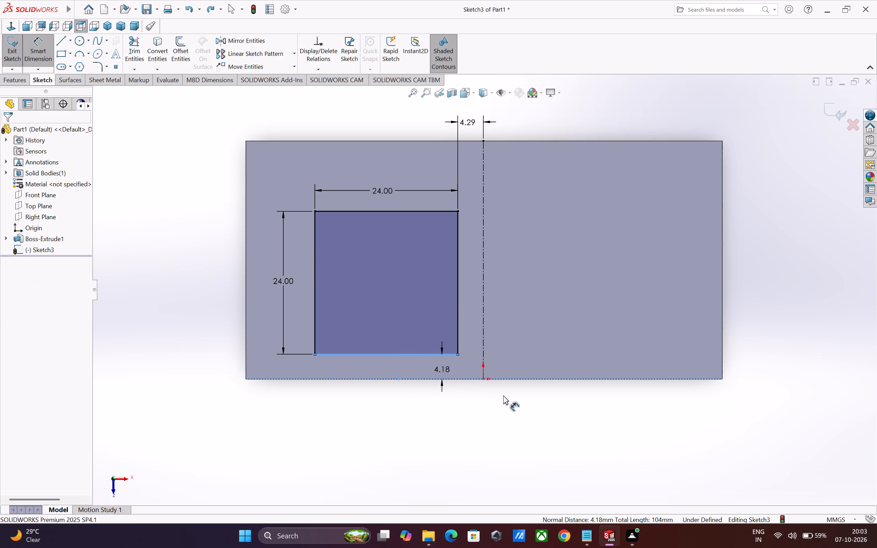
pyautogui.press('8')
pyautogui.press('Return')
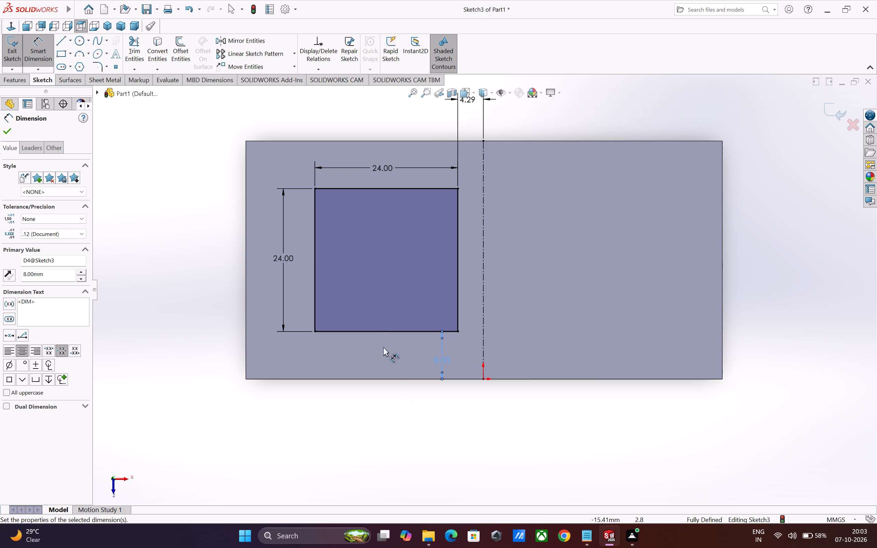
# Add a driven reference dimension between the rectangle's left edge and the block's left edge.
pyautogui.click(314, 279)
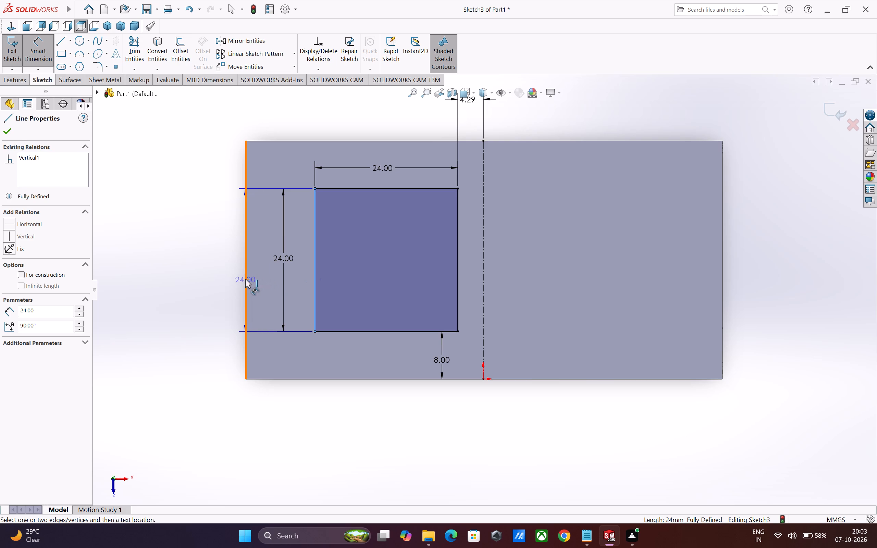
pyautogui.click(245, 279)
pyautogui.click(287, 125)
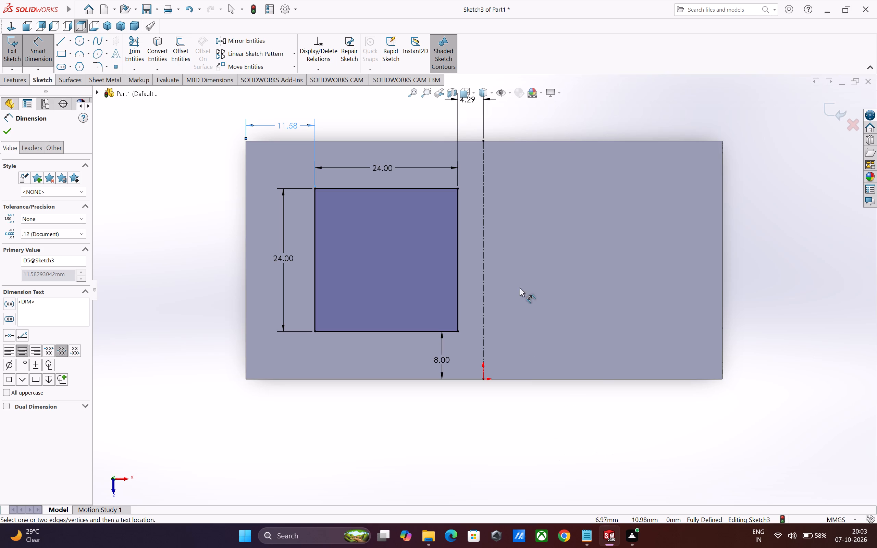
# Set the gap between the square's right edge and the vertical centerline to 4 mm.
pyautogui.scroll(1, 344, 468)
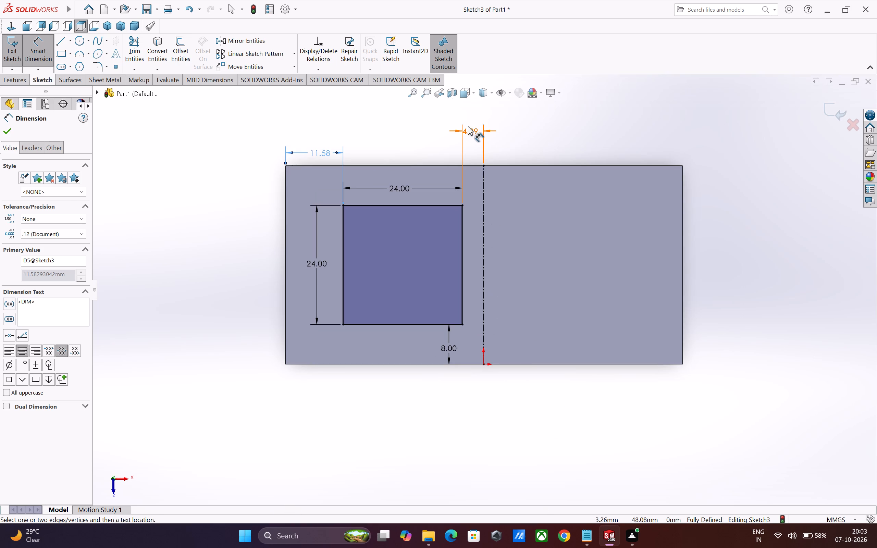
pyautogui.click(470, 128)
pyautogui.click(470, 129)
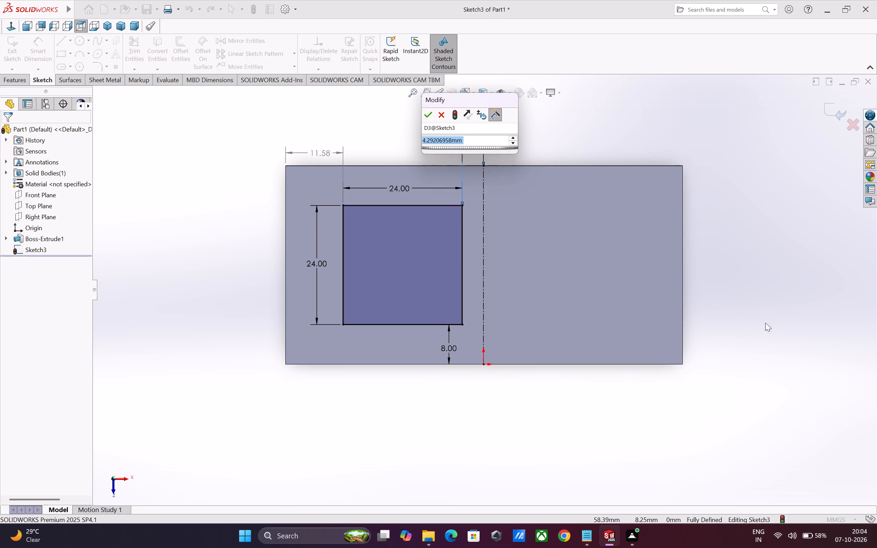
pyautogui.press('4')
pyautogui.press('Return')
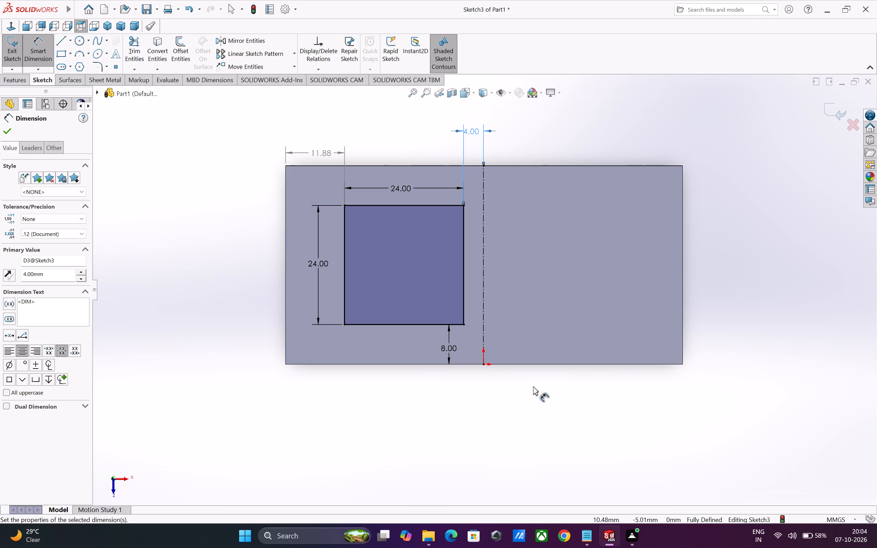
# Delete the 4 mm dimension between the square's right edge and the centerline.
pyautogui.click(469, 130)
pyautogui.doubleClick(467, 126)
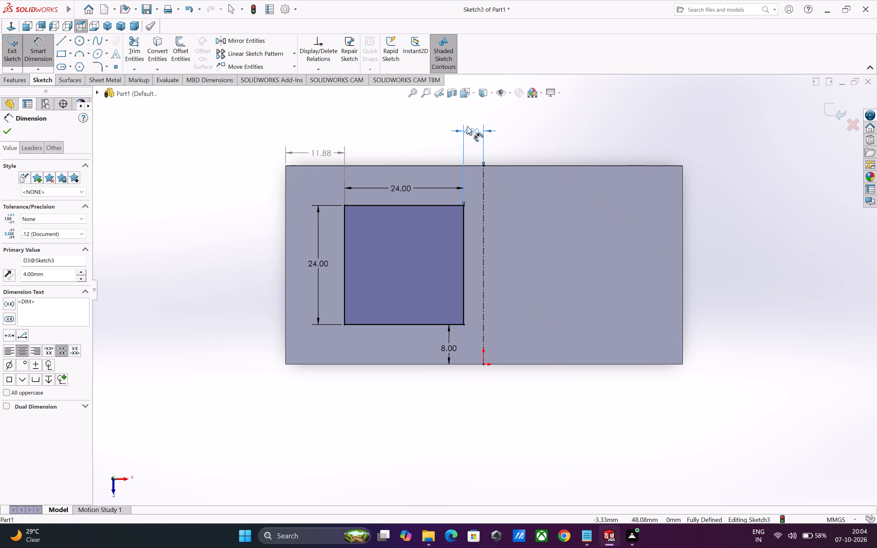
pyautogui.press('Delete')
pyautogui.press('Delete')
pyautogui.click(440, 111)
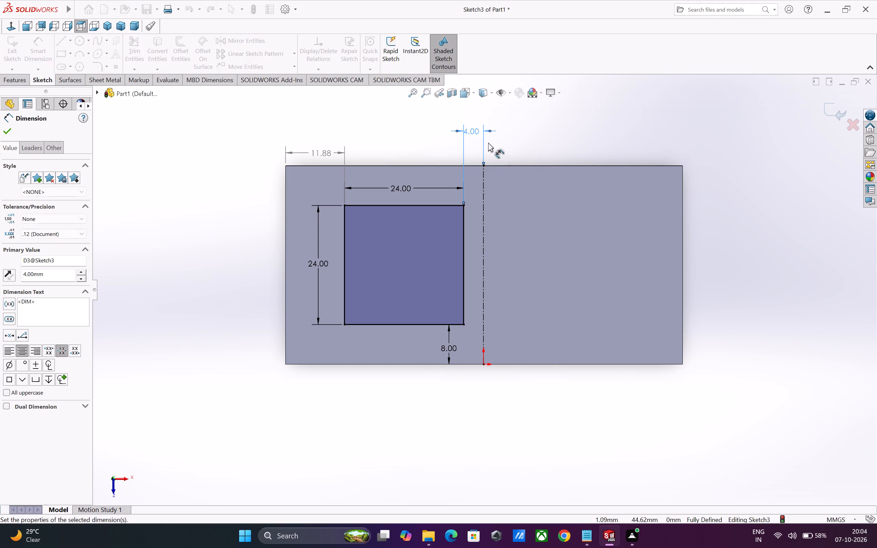
pyautogui.press('Delete')
# Delete the driven reference dimension between the block's left edge and the square's left edge.
pyautogui.doubleClick(315, 152)
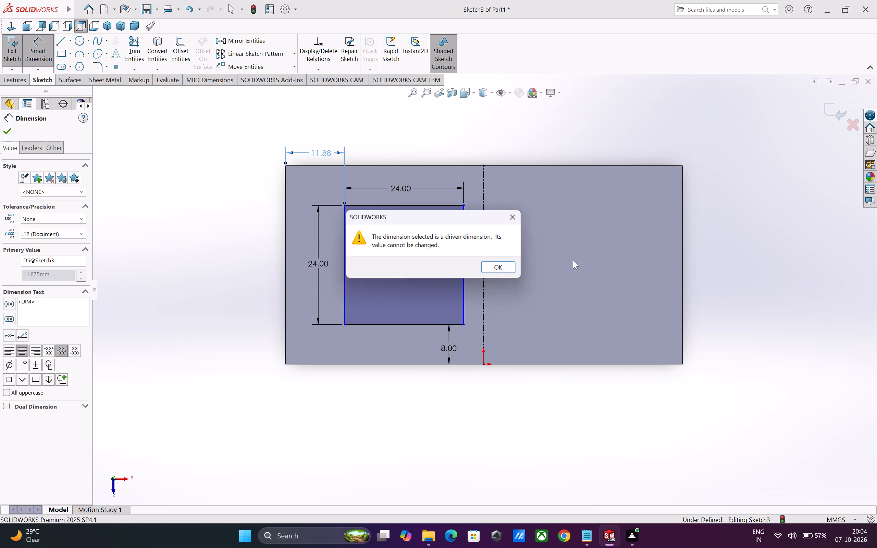
pyautogui.click(506, 268)
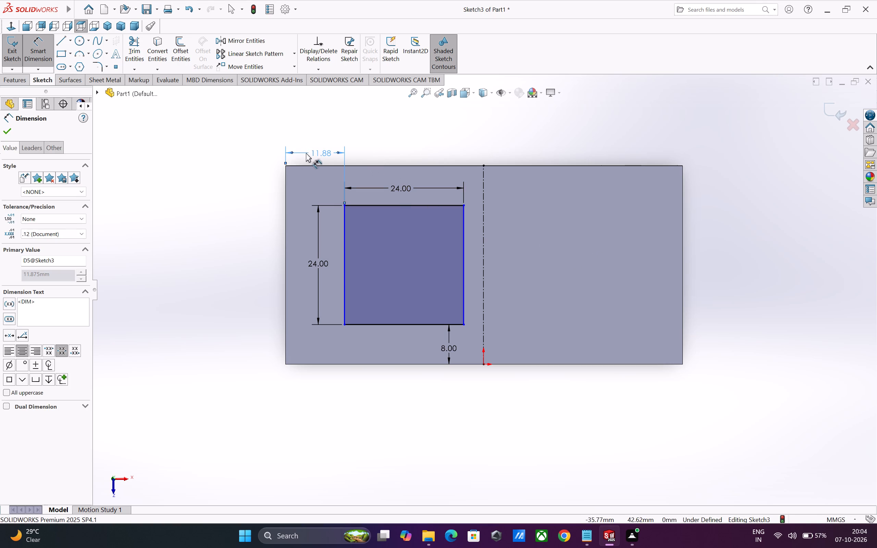
pyautogui.doubleClick(307, 148)
pyautogui.click(506, 265)
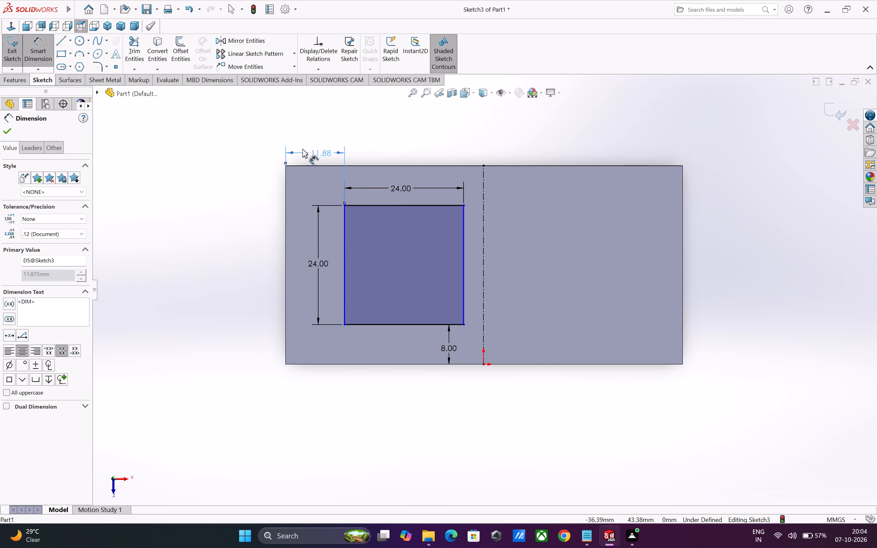
pyautogui.click(302, 148)
pyautogui.press('Delete')
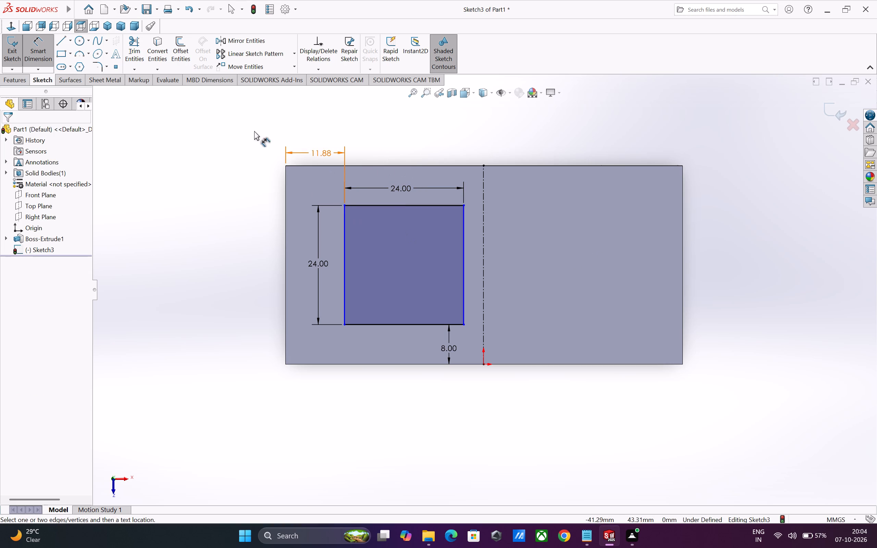
pyautogui.click(313, 151)
pyautogui.press('Delete')
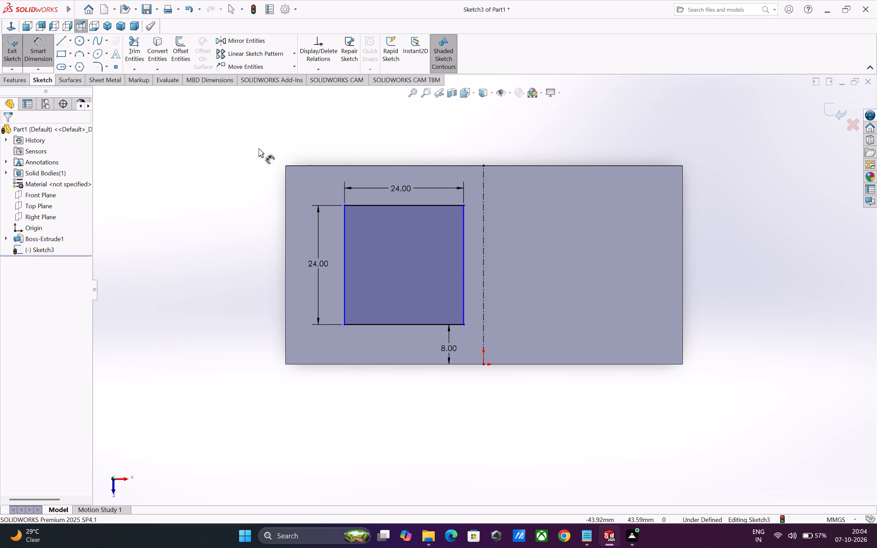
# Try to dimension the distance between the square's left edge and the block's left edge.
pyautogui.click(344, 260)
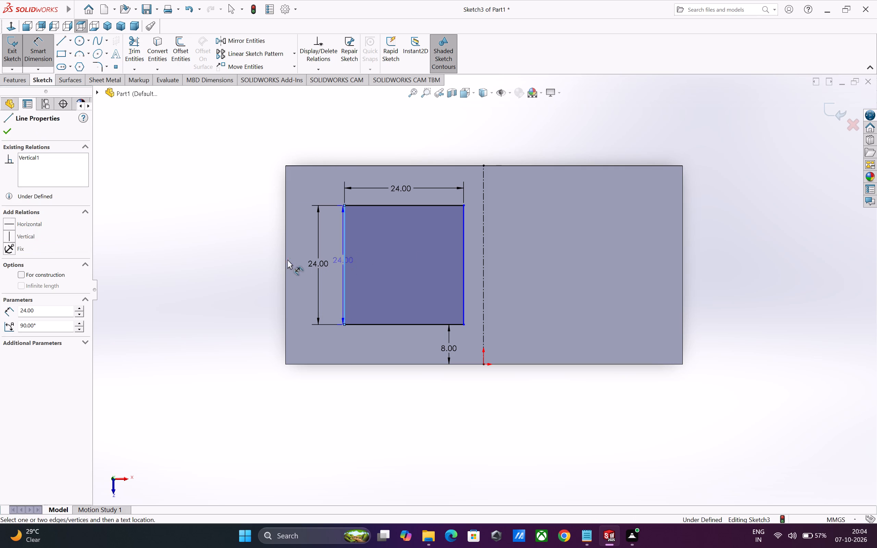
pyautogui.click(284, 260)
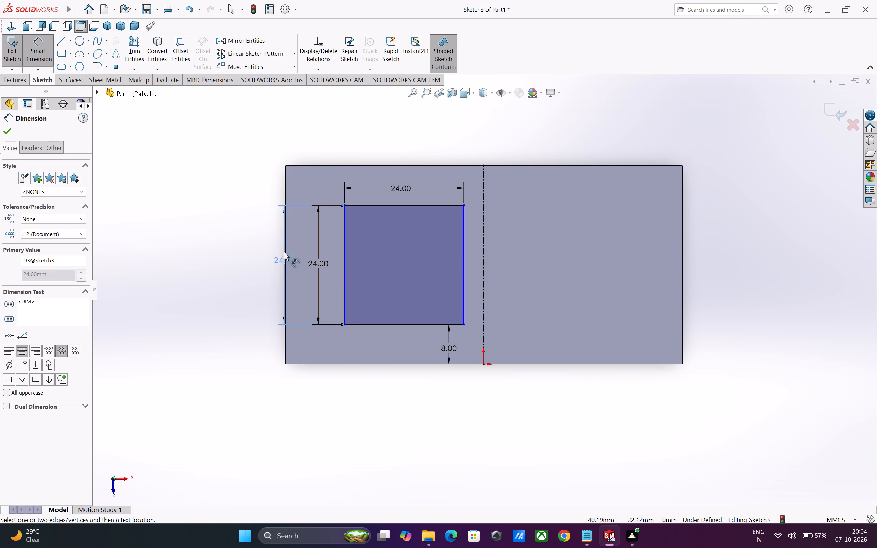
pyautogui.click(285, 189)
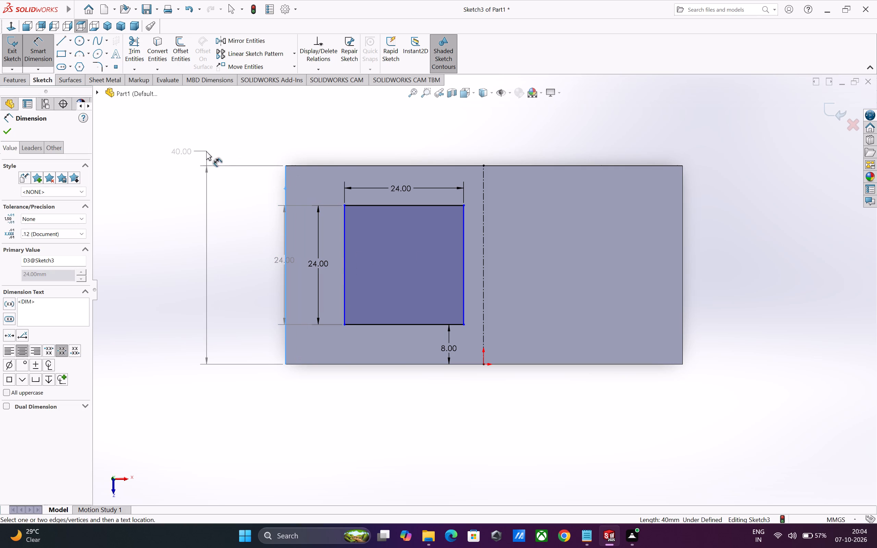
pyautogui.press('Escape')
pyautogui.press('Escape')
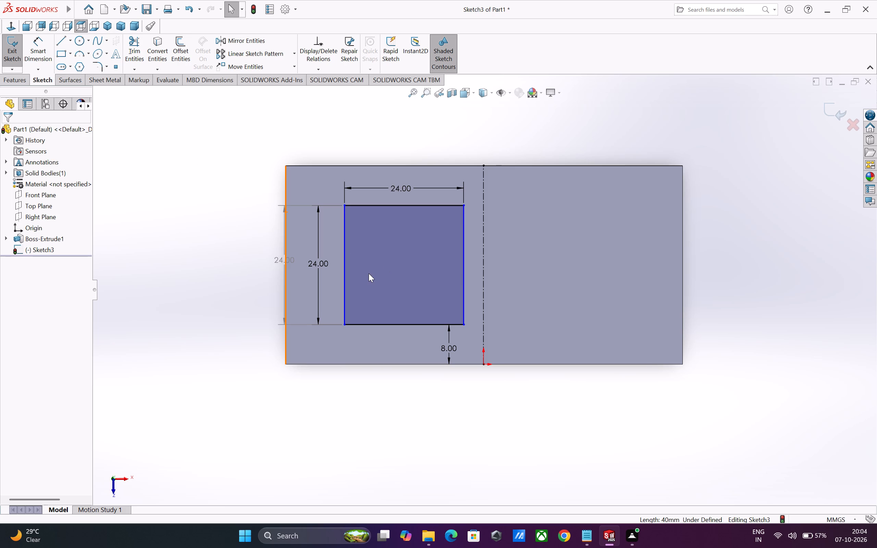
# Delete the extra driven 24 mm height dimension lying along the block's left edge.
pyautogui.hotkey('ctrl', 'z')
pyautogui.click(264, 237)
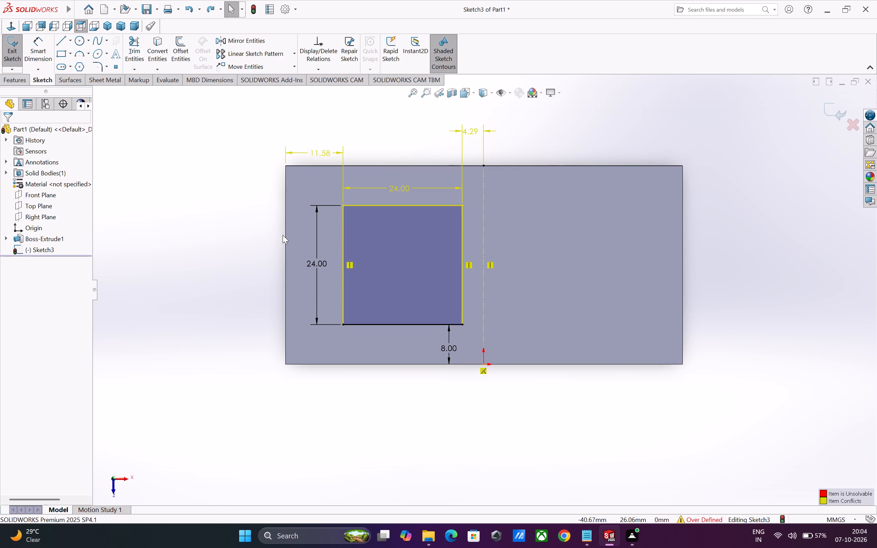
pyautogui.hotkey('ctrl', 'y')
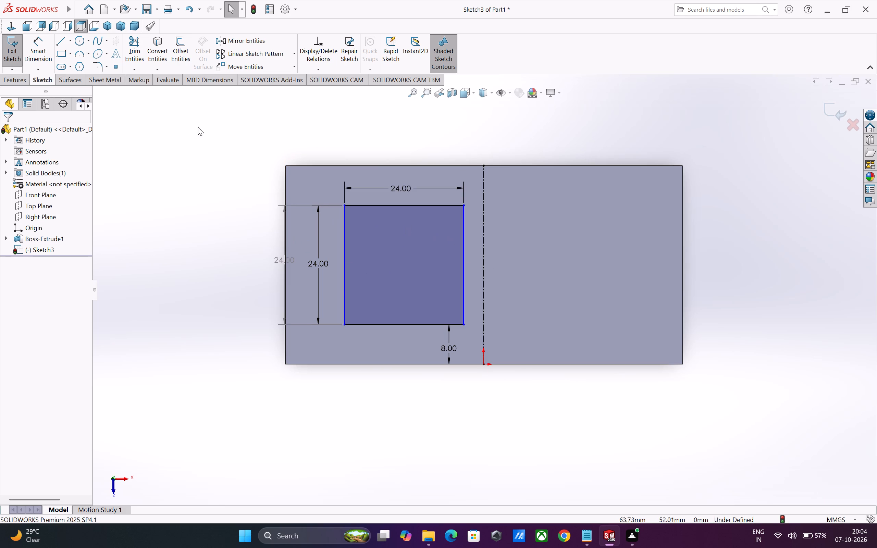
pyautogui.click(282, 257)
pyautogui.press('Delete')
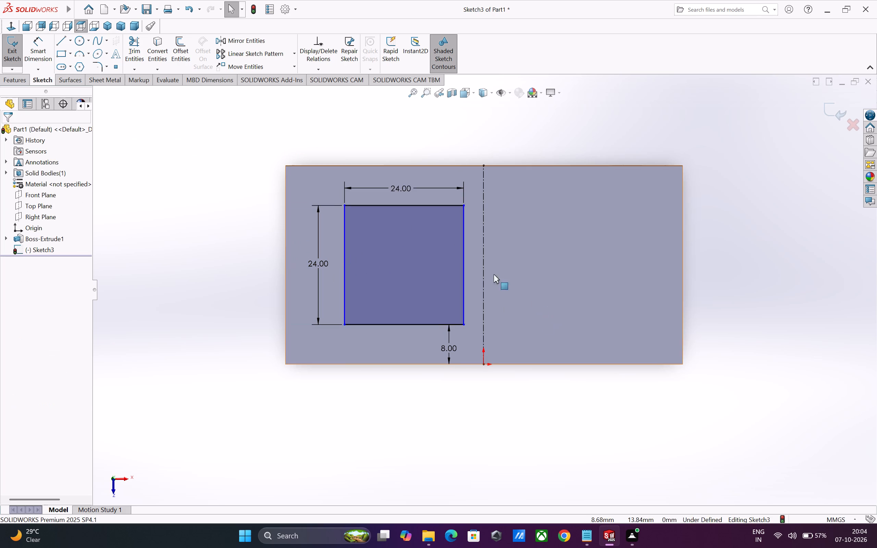
# Dimension the distance between the square's left edge and the block's left edge to 12 mm.
pyautogui.click(36, 39)
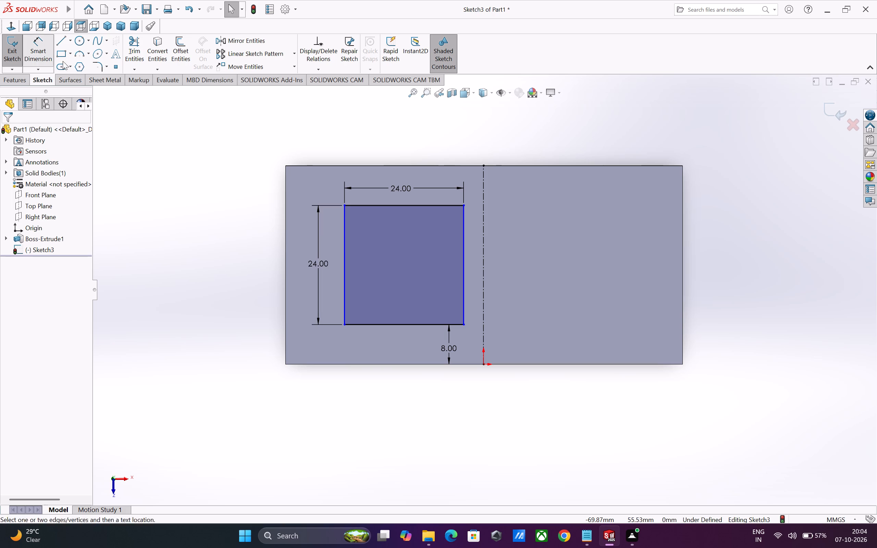
pyautogui.click(344, 248)
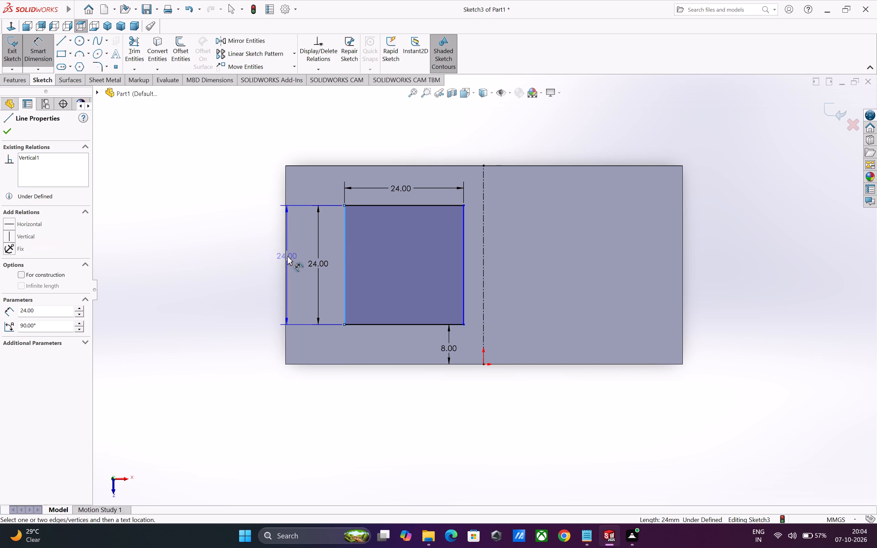
pyautogui.click(285, 256)
pyautogui.click(313, 147)
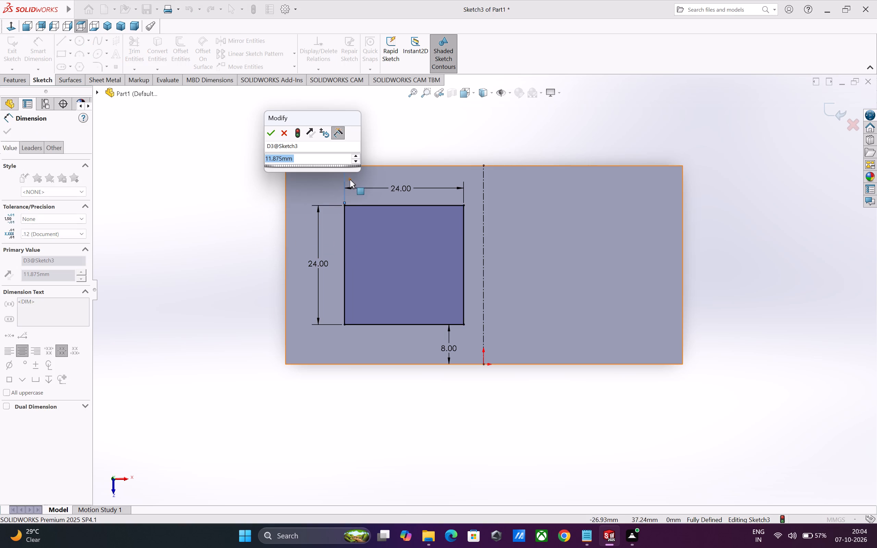
pyautogui.write('12')
pyautogui.press('Return')
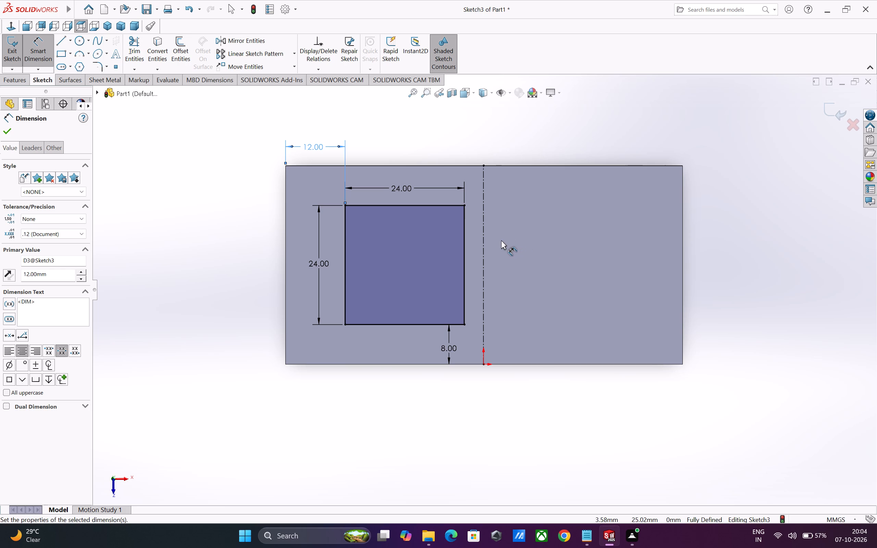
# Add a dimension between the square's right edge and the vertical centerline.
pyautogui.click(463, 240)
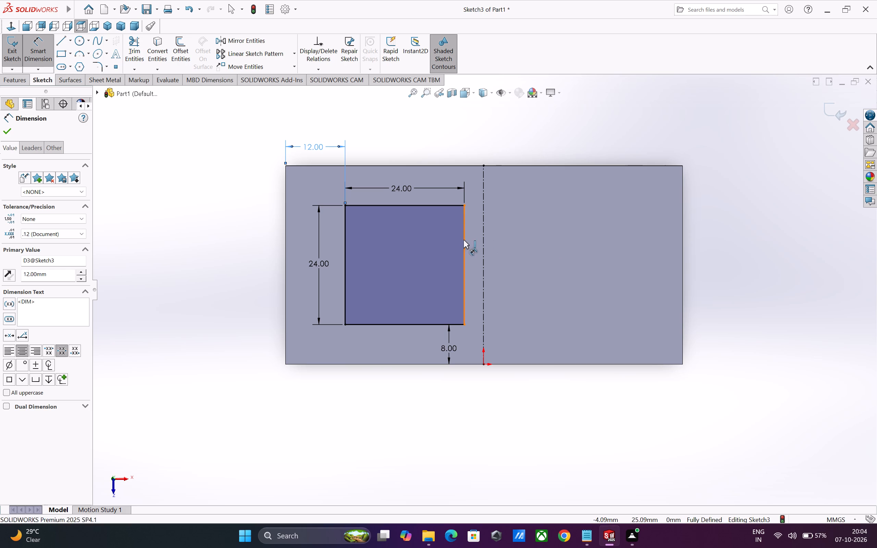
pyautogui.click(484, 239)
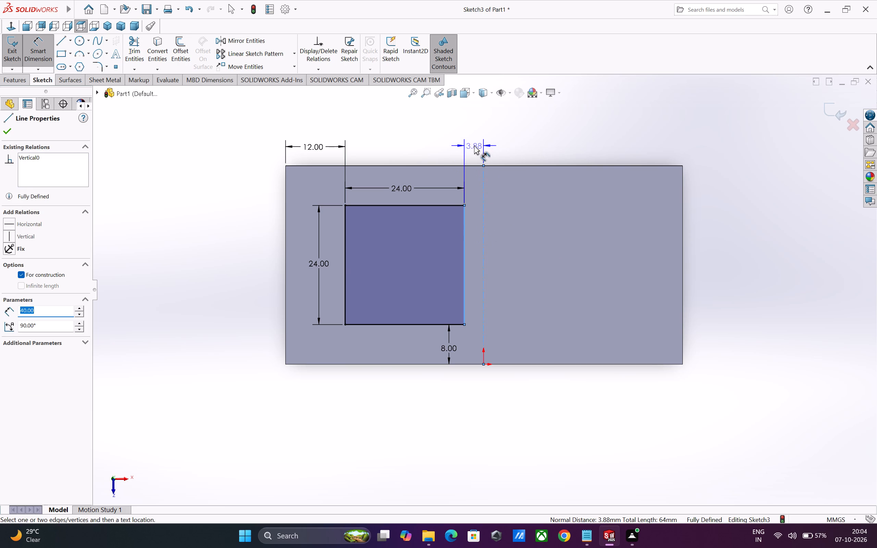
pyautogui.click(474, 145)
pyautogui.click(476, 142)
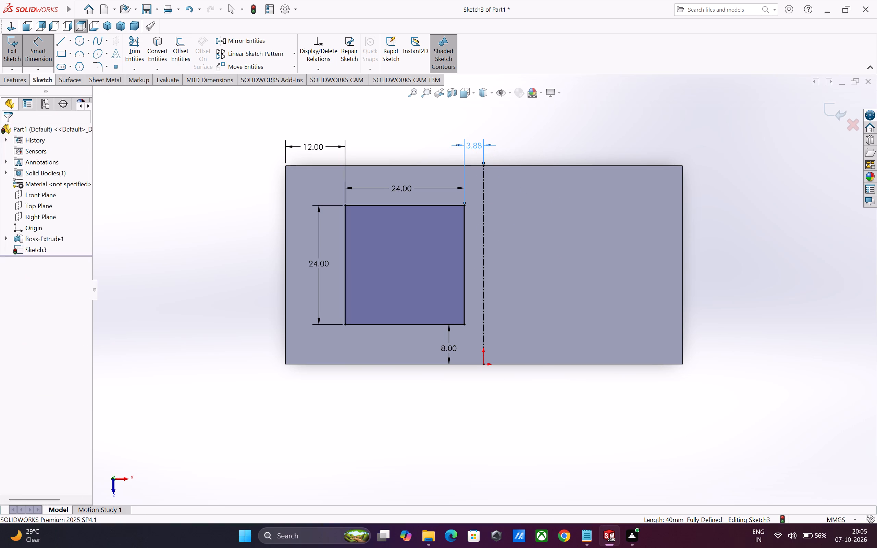
# Undo the centerline gap dimension and the 12 mm value of the left-side distance.
pyautogui.hotkey('ctrl', 'z')
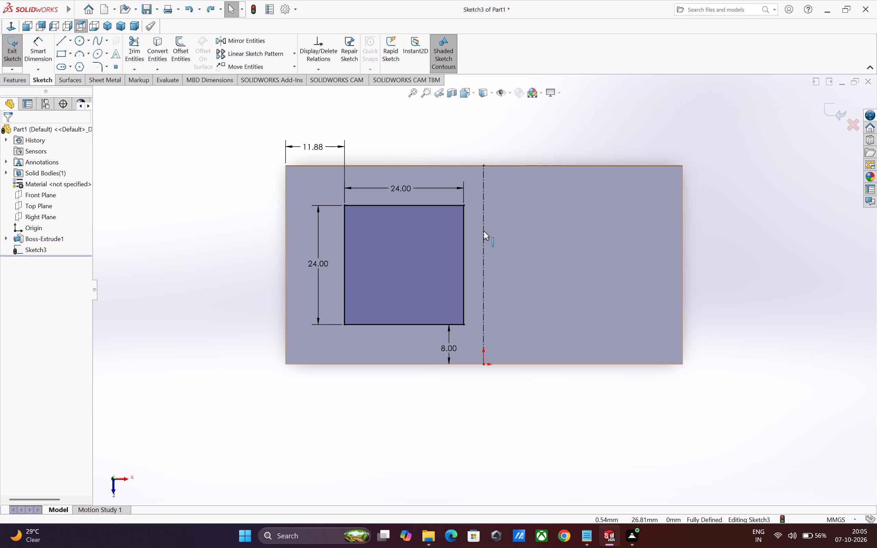
# Delete the vertical centerline from the sketch.
pyautogui.click(482, 231)
pyautogui.press('Delete')
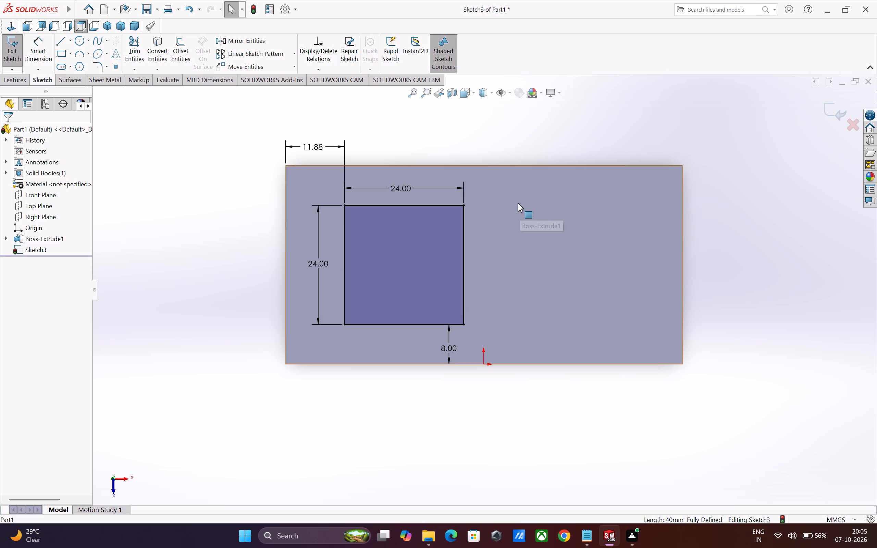
# Mirror the four lines of the 24 mm square about the Right Plane, keeping the original.
pyautogui.click(232, 43)
pyautogui.moveTo(474, 201); pyautogui.dragTo(453, 313)
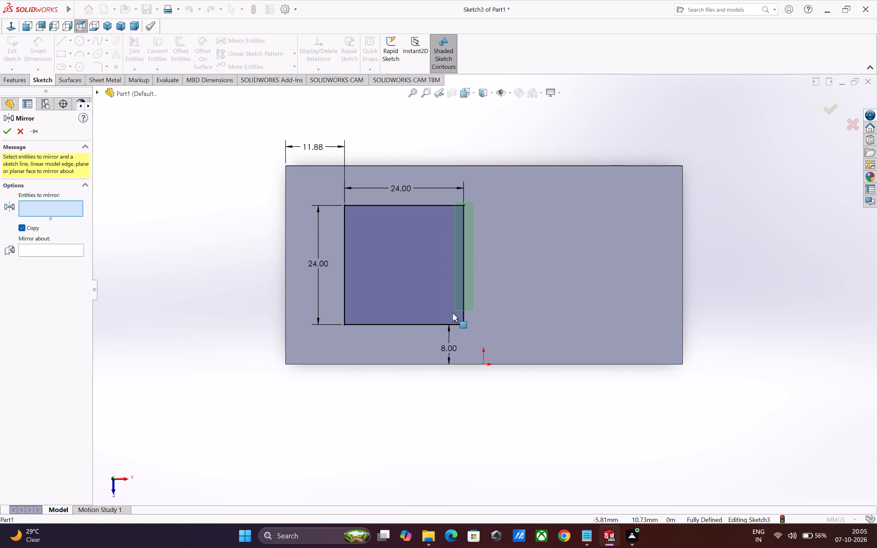
pyautogui.moveTo(453, 313); pyautogui.dragTo(329, 336)
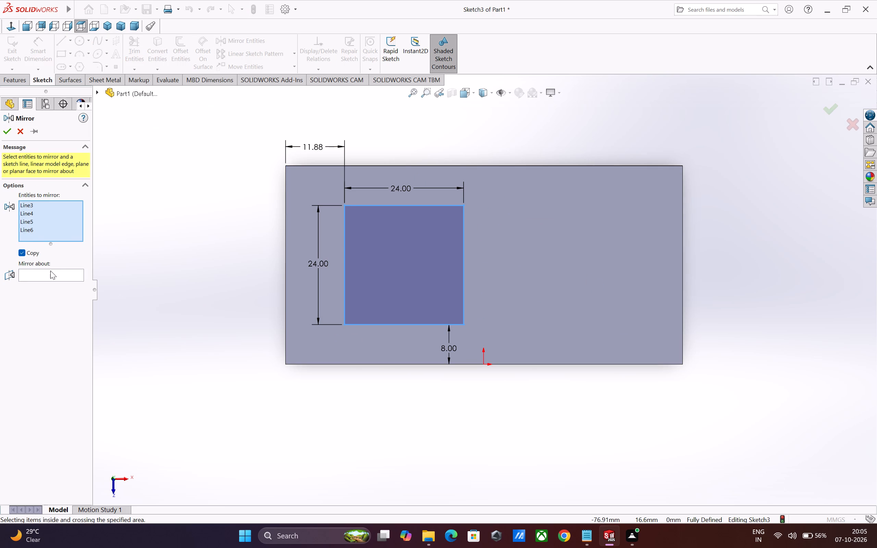
pyautogui.moveTo(51, 272); pyautogui.dragTo(55, 273)
pyautogui.click(96, 94)
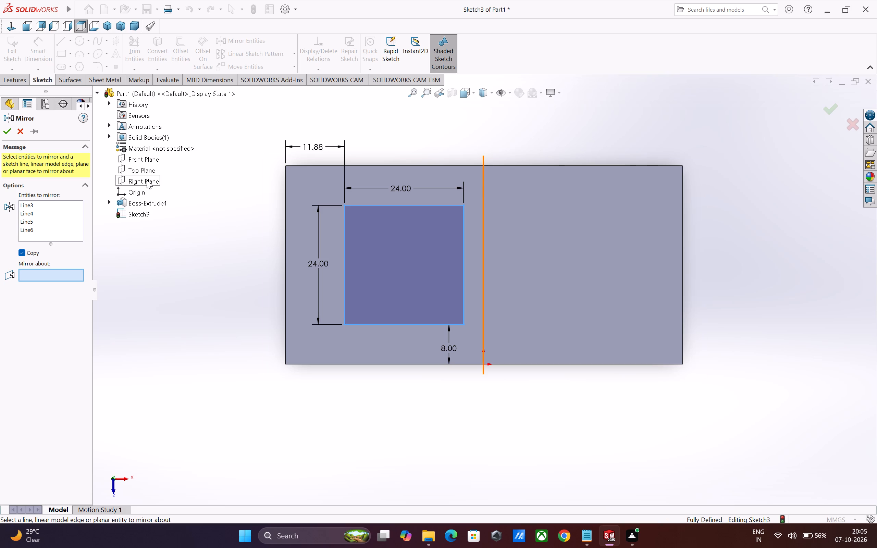
pyautogui.click(146, 175)
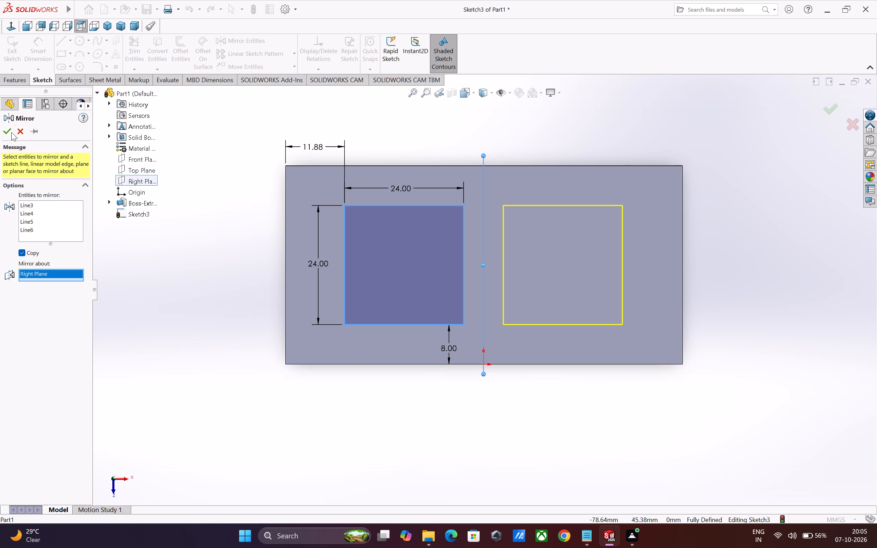
pyautogui.click(5, 132)
# Add a driven reference dimension between the facing inner edges of the two squares.
pyautogui.click(48, 49)
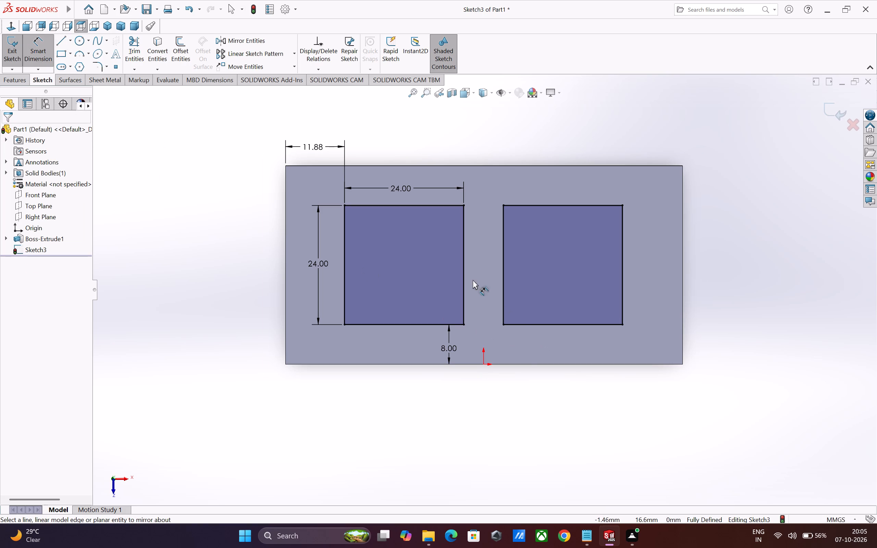
pyautogui.click(465, 275)
pyautogui.click(502, 277)
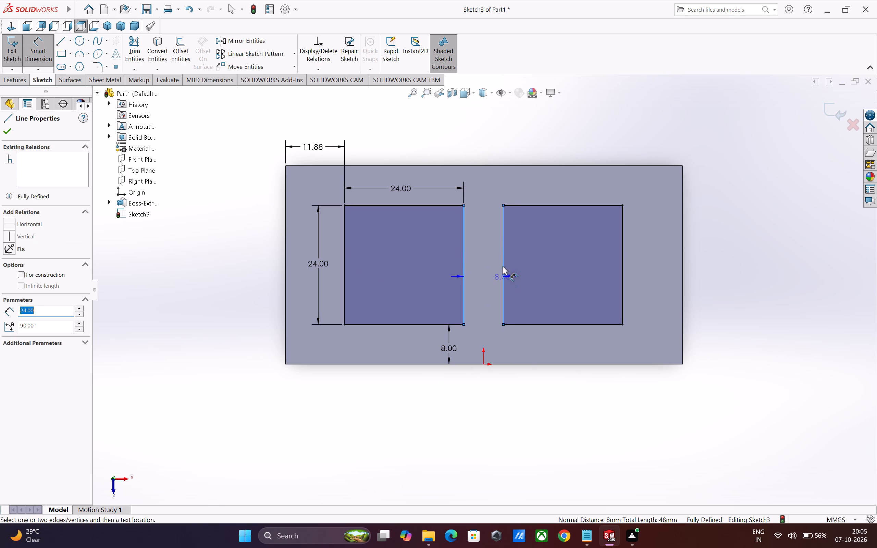
pyautogui.click(482, 143)
pyautogui.click(583, 414)
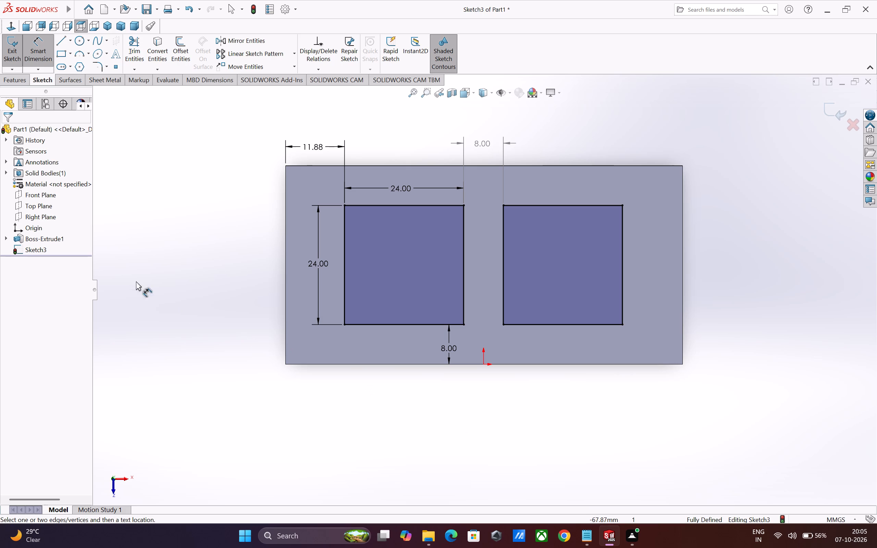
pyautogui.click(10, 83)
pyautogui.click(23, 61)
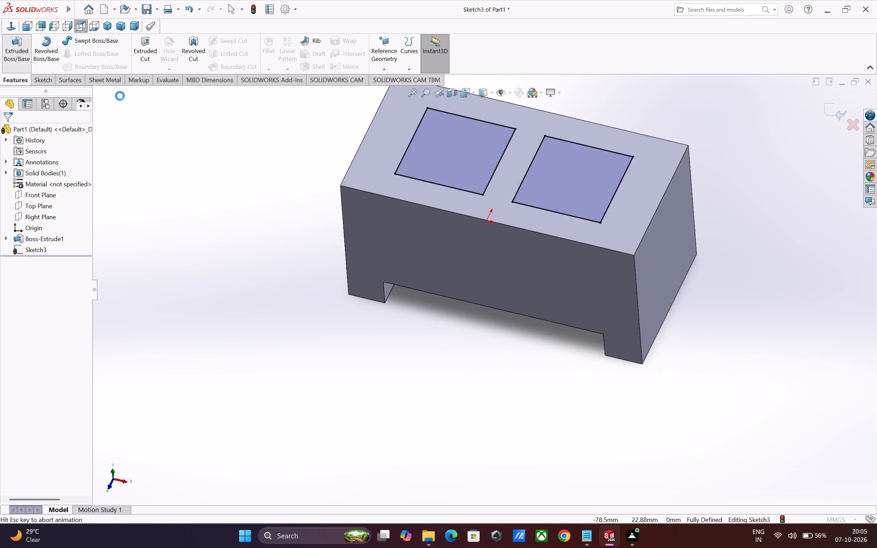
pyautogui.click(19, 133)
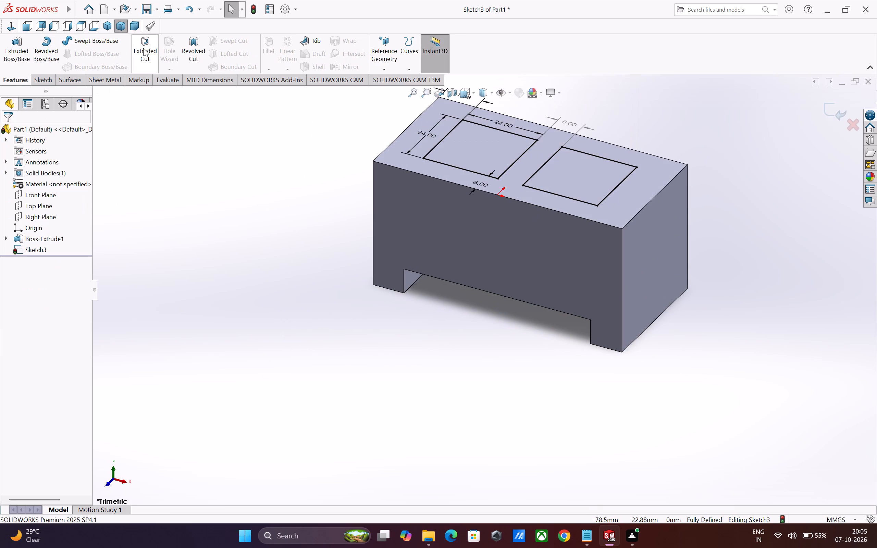
# Cut-extrude the two 24 mm squares to a blind depth of 8 mm into the top of the block.
pyautogui.click(143, 48)
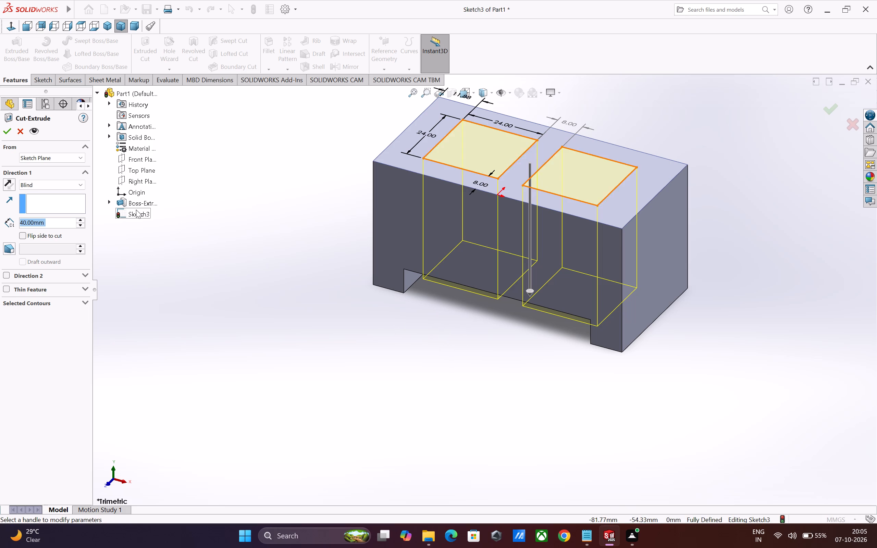
pyautogui.doubleClick(66, 221)
pyautogui.press('8')
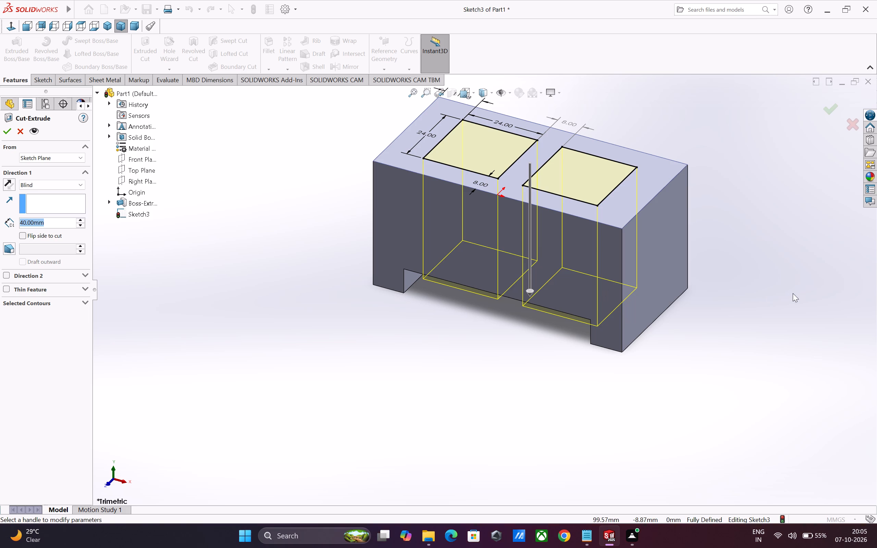
pyautogui.press('Return')
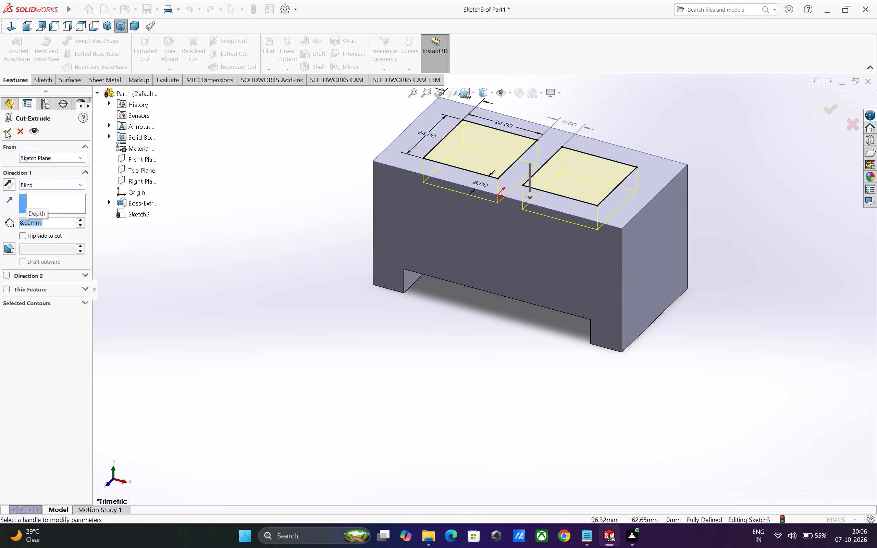
pyautogui.click(5, 130)
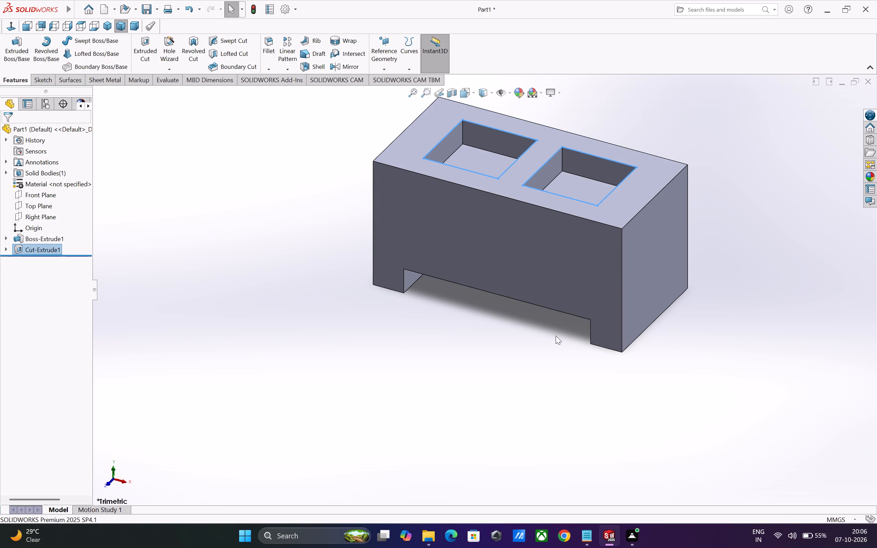
# Start a sketch on the left pocket's floor and draw a circle of about 5.74 mm radius near its middle.
pyautogui.click(472, 160)
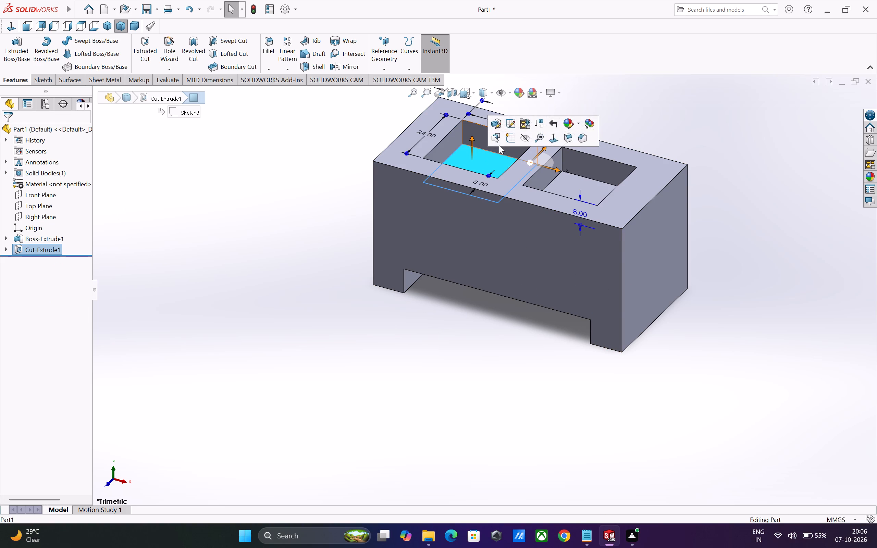
pyautogui.click(509, 141)
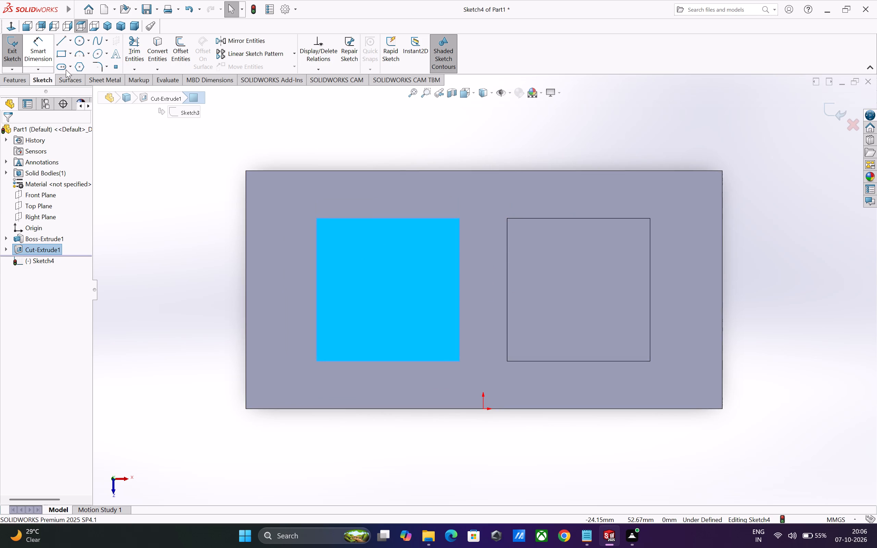
pyautogui.click(78, 43)
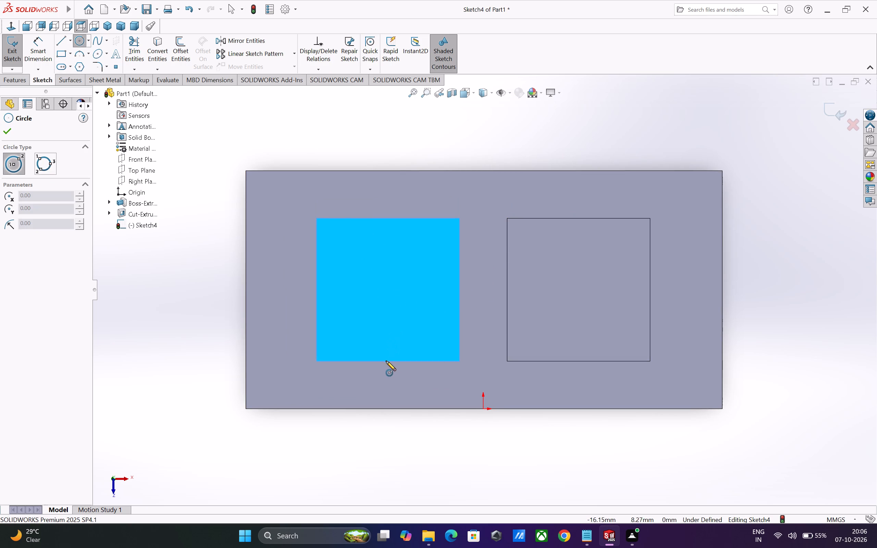
pyautogui.click(387, 297)
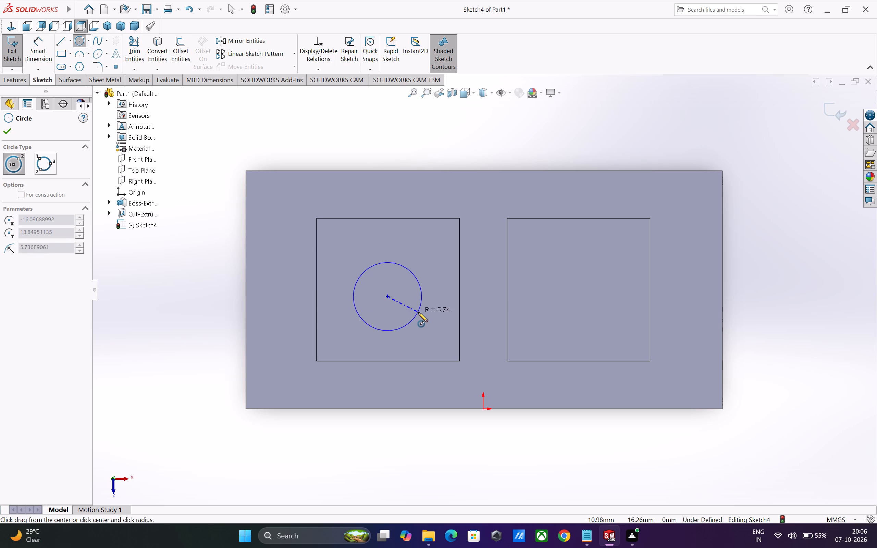
pyautogui.click(418, 312)
pyautogui.press('Escape')
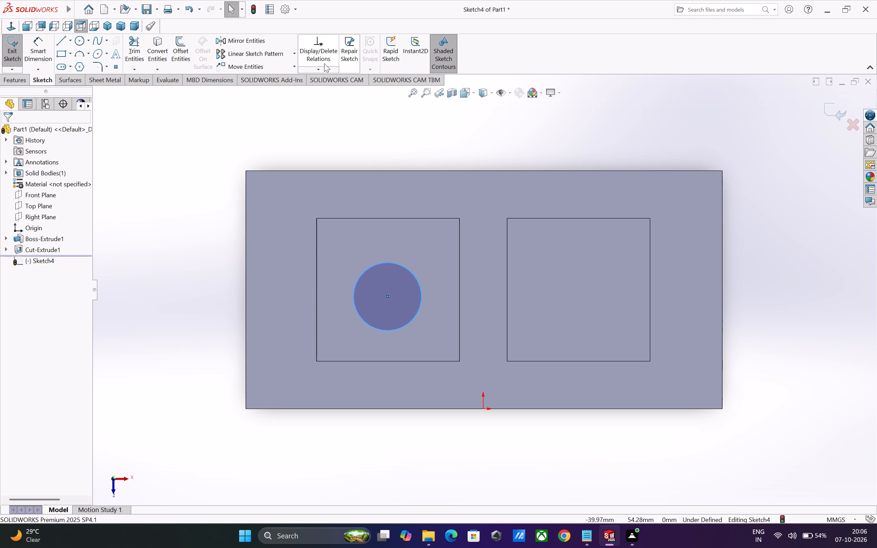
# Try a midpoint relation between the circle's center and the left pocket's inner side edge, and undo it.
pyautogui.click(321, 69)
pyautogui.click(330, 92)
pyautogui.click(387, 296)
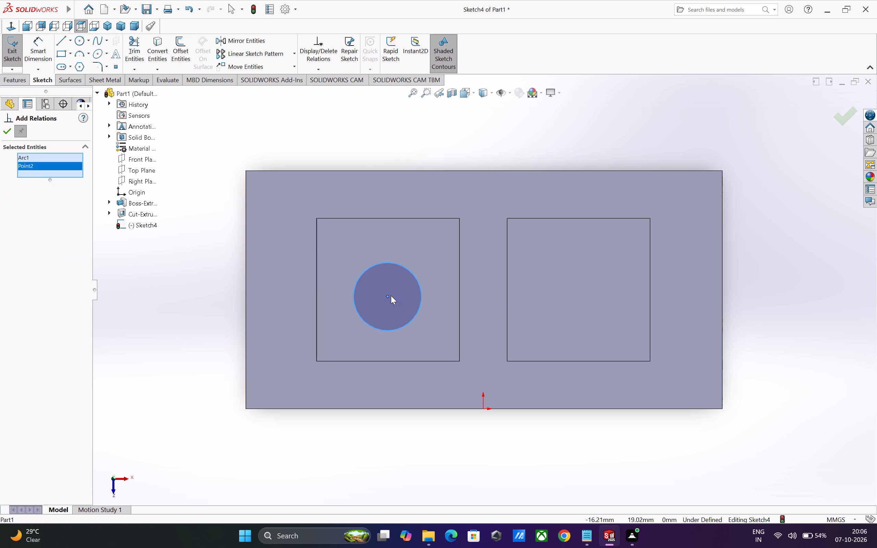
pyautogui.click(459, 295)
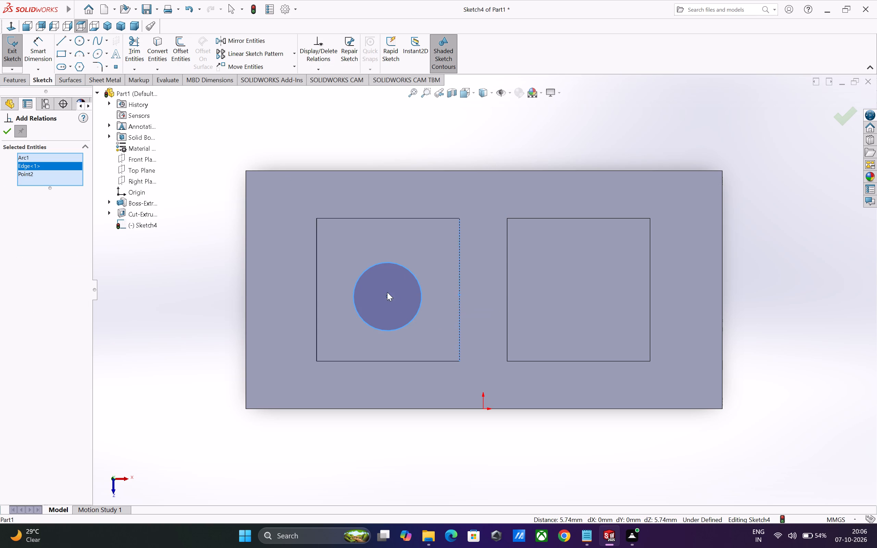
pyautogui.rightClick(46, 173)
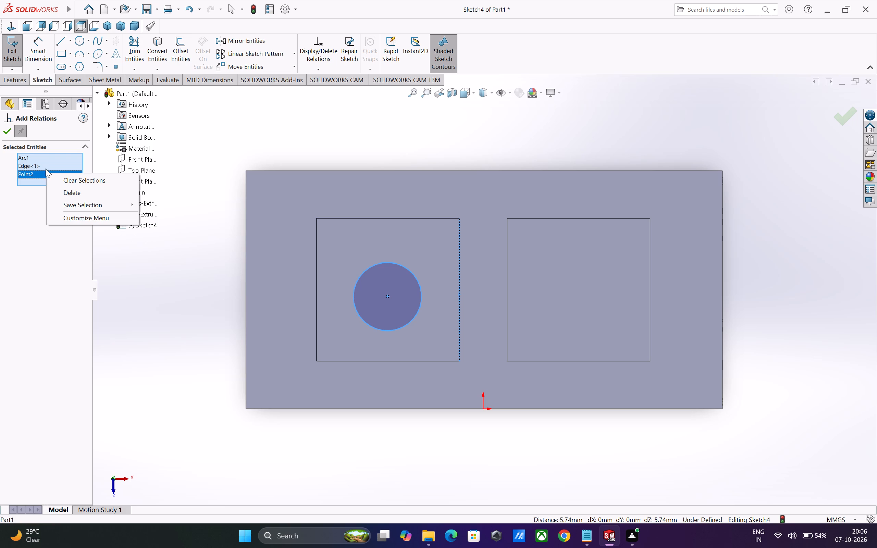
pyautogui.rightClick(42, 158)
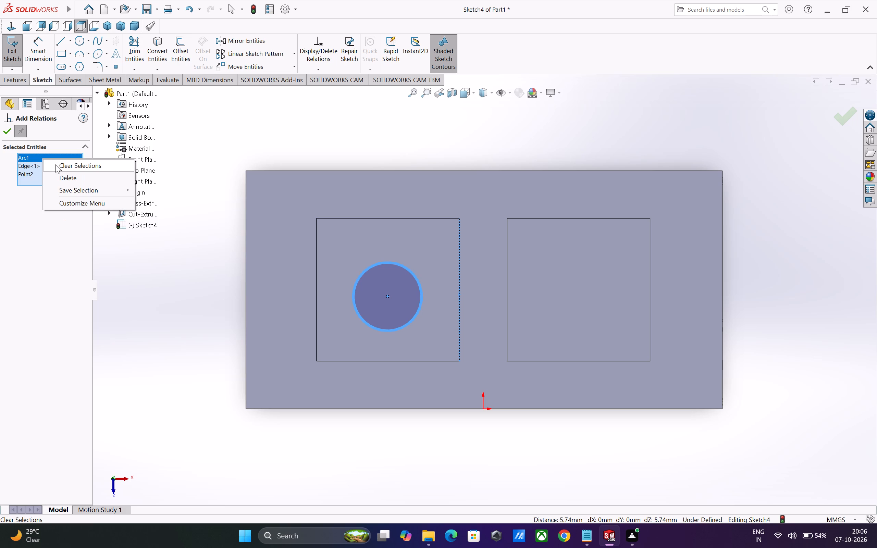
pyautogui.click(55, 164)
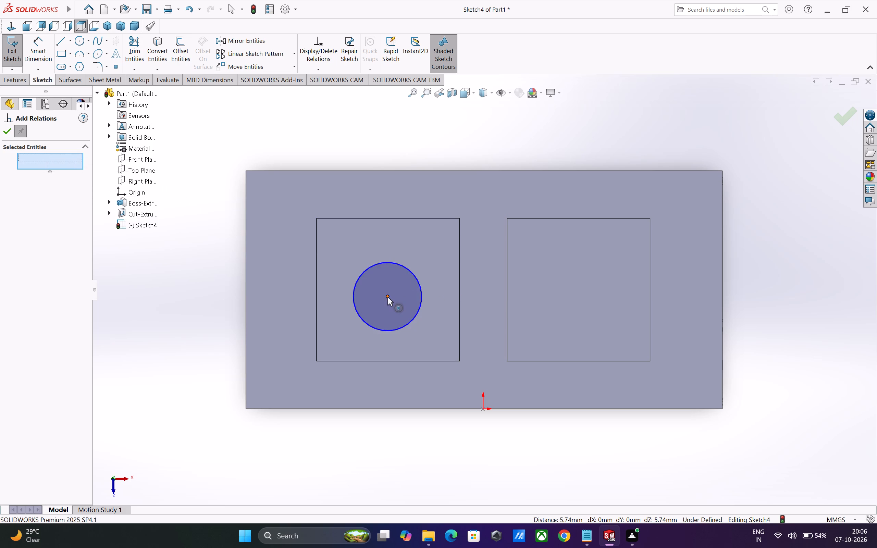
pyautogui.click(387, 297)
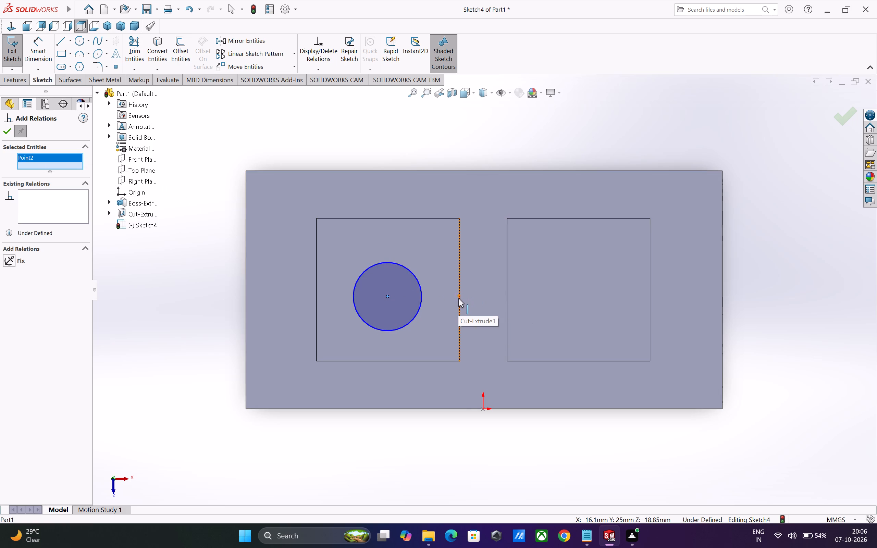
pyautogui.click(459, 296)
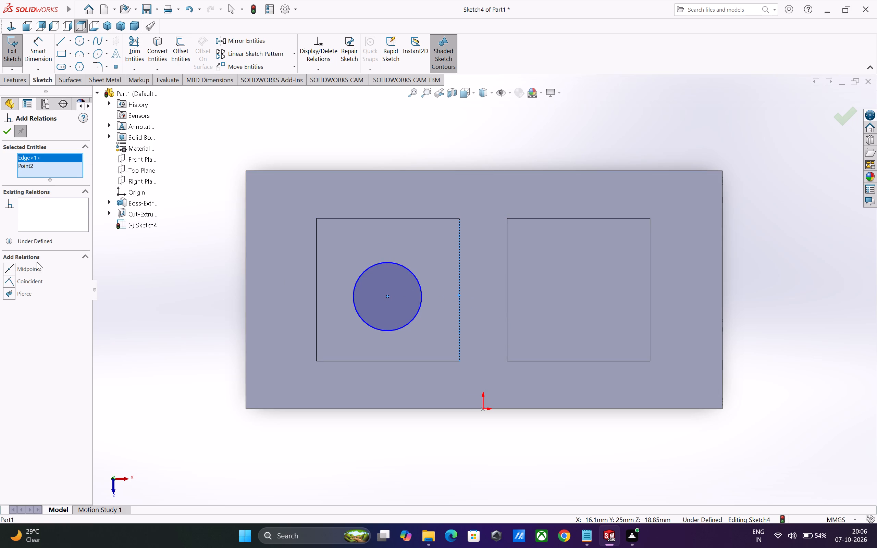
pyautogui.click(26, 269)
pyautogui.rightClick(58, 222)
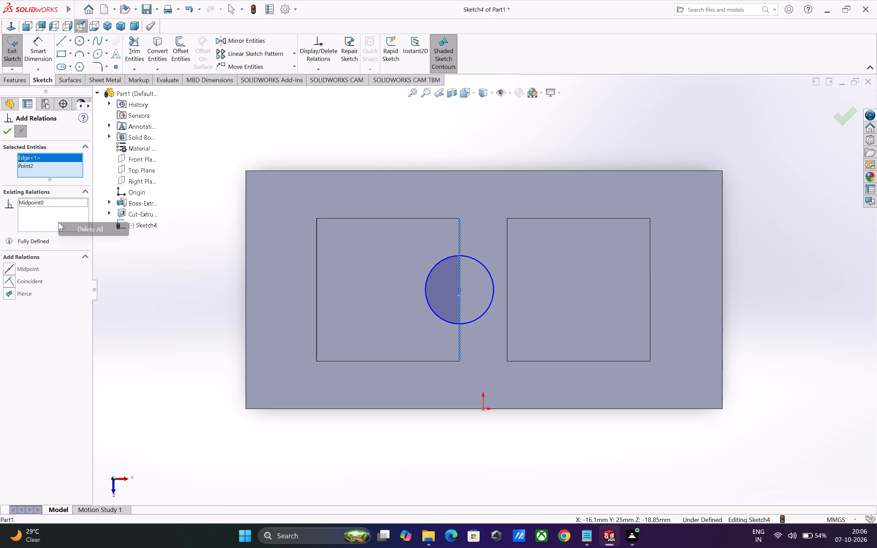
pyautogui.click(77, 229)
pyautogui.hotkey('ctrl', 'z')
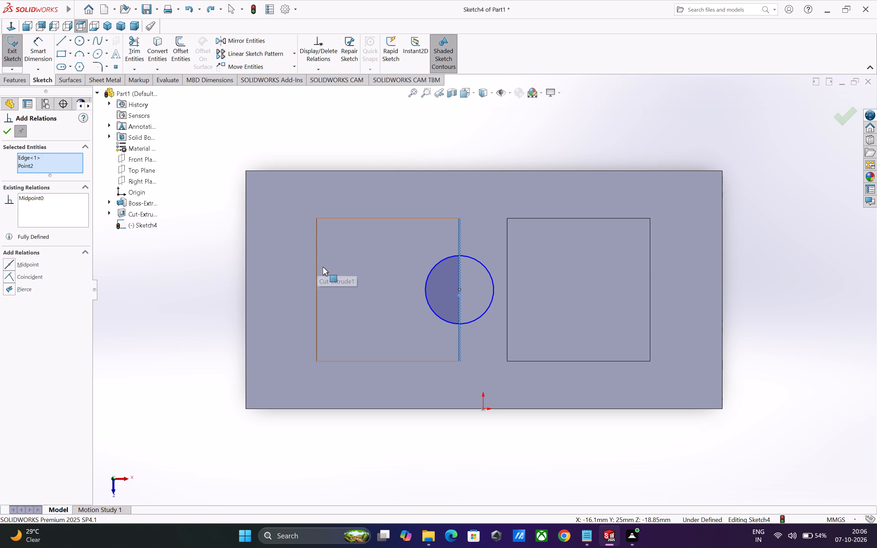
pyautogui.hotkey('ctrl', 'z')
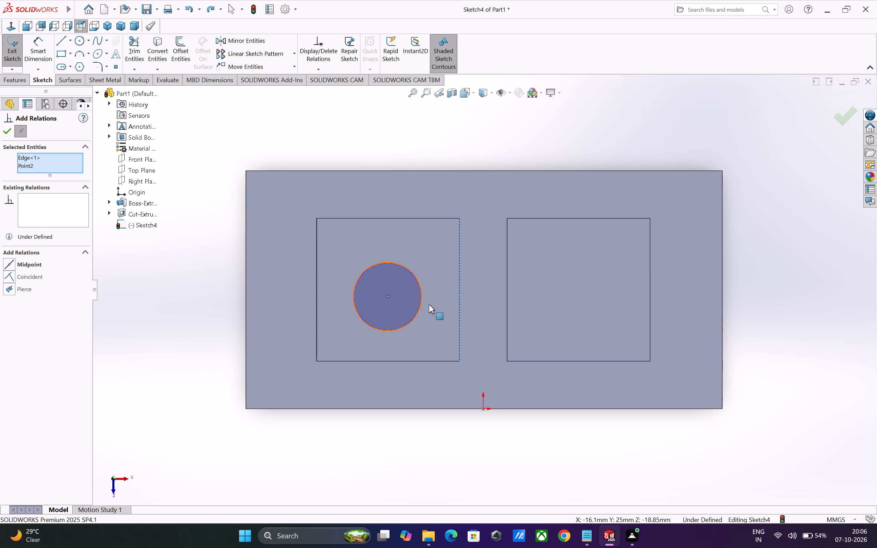
# Dimension the circle's center 12 mm horizontally from the left pocket's inner side edge.
pyautogui.moveTo(40, 50); pyautogui.dragTo(46, 57)
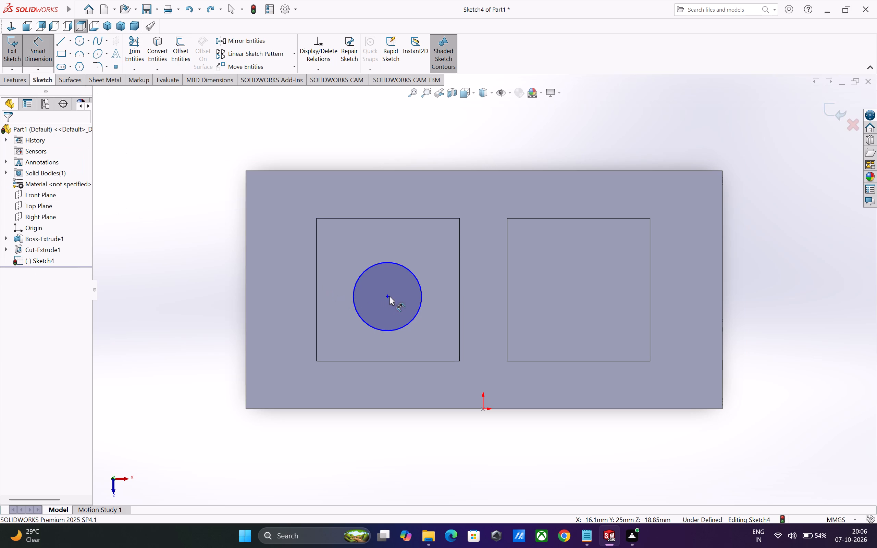
pyautogui.click(387, 296)
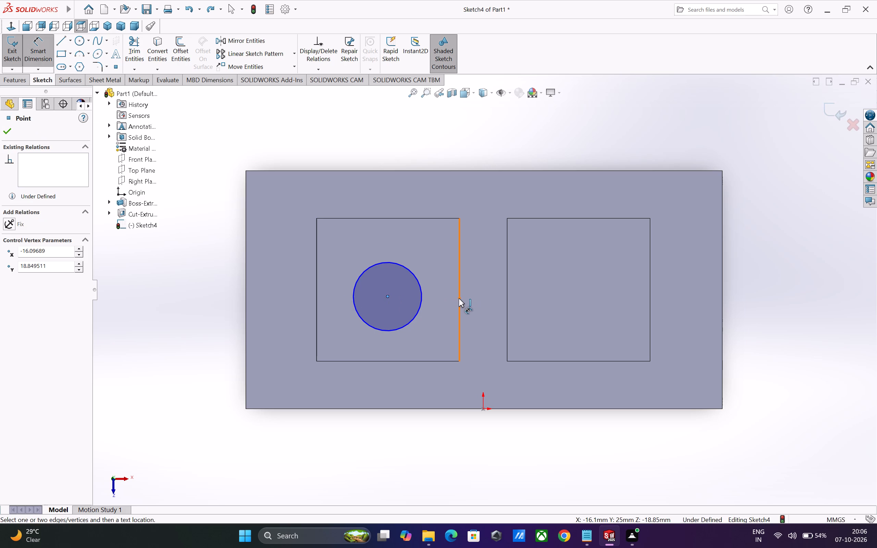
pyautogui.click(459, 298)
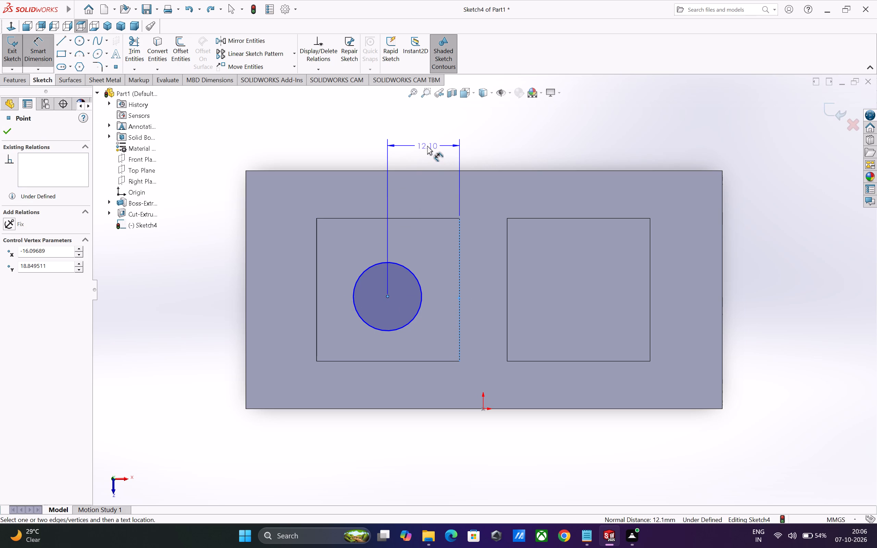
pyautogui.click(427, 146)
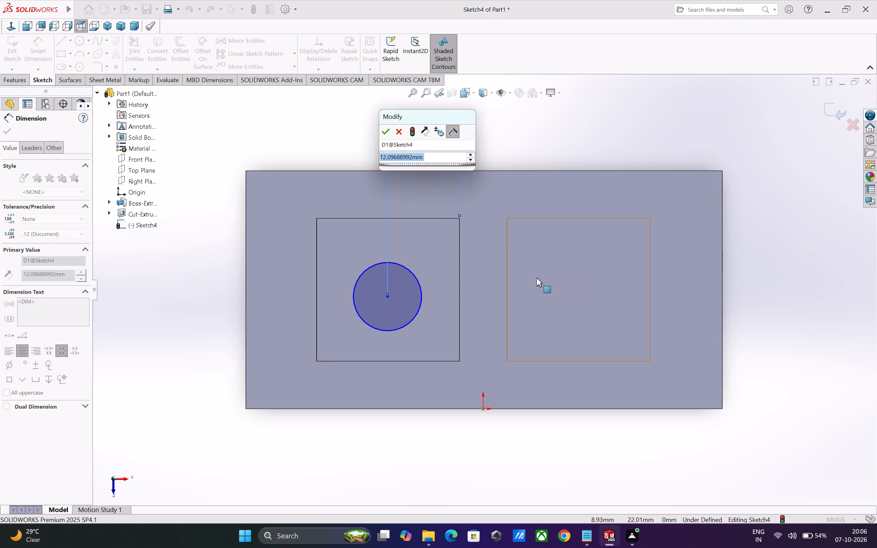
pyautogui.write('12')
pyautogui.press('Return')
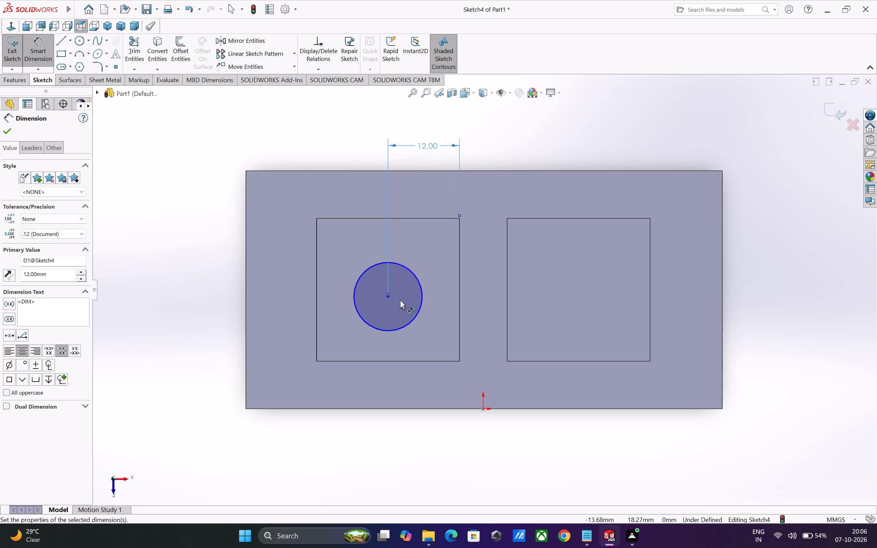
# Dimension the circle's center 12 mm from the left pocket's front edge.
pyautogui.click(388, 296)
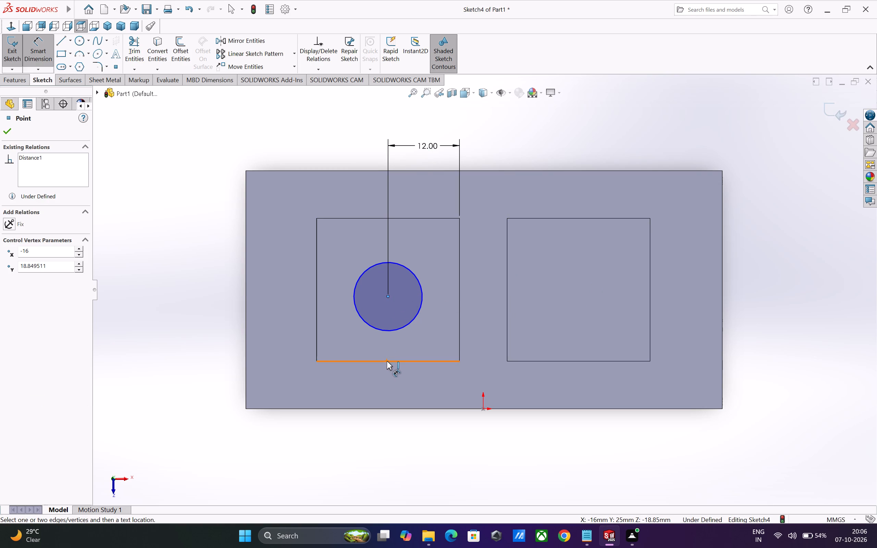
pyautogui.click(387, 361)
pyautogui.click(213, 331)
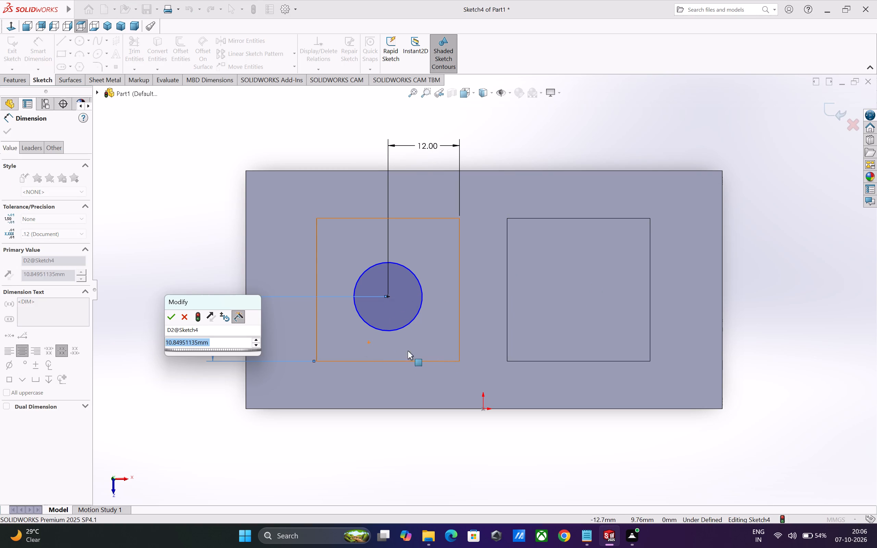
pyautogui.write('12')
pyautogui.press('Return')
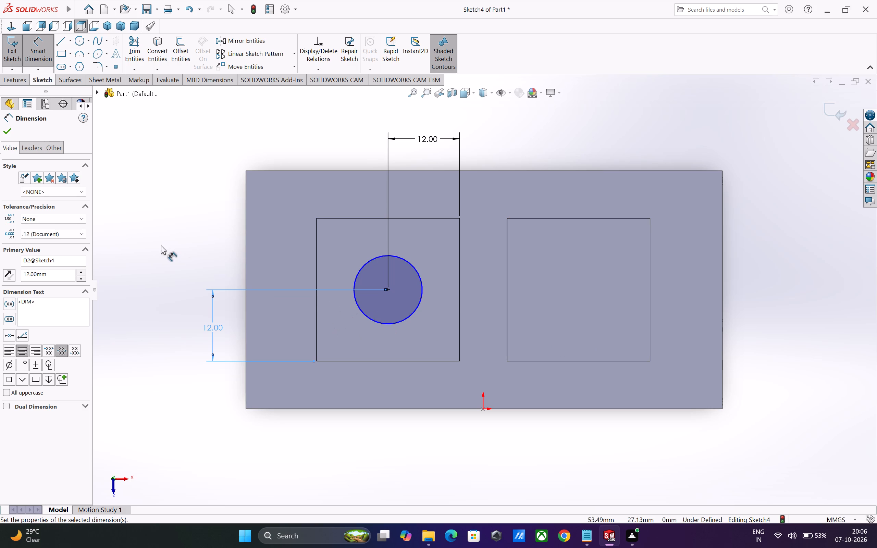
pyautogui.click(161, 244)
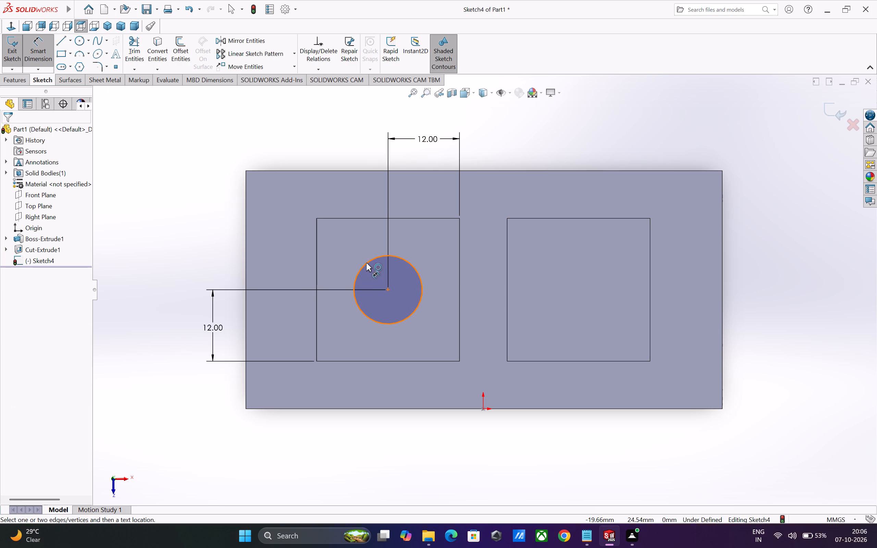
# Dimension the circle's diameter as 18 mm.
pyautogui.click(366, 262)
pyautogui.click(351, 244)
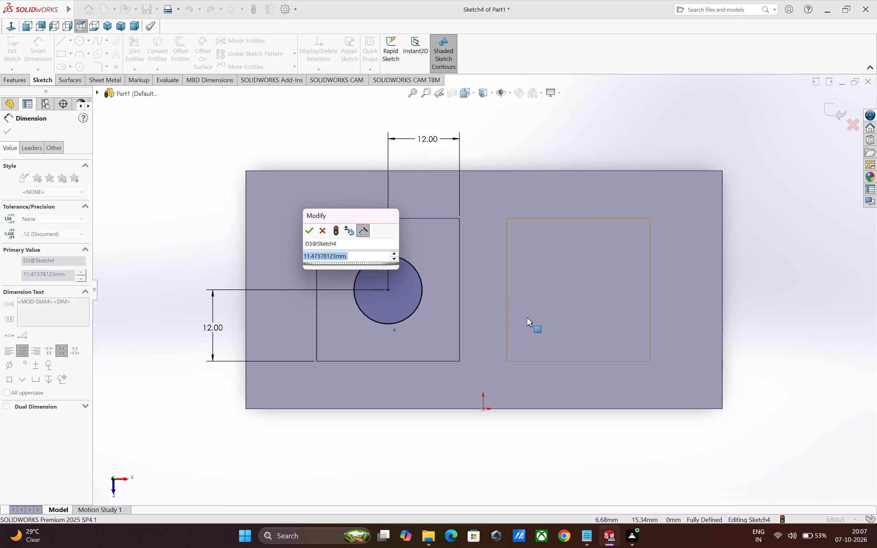
pyautogui.press('1')
pyautogui.press('8')
pyautogui.press('Return')
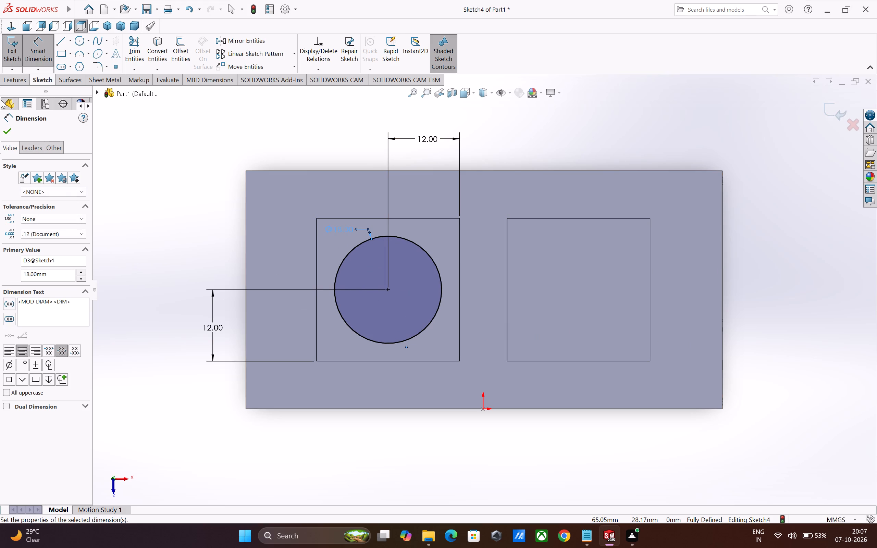
pyautogui.click(3, 132)
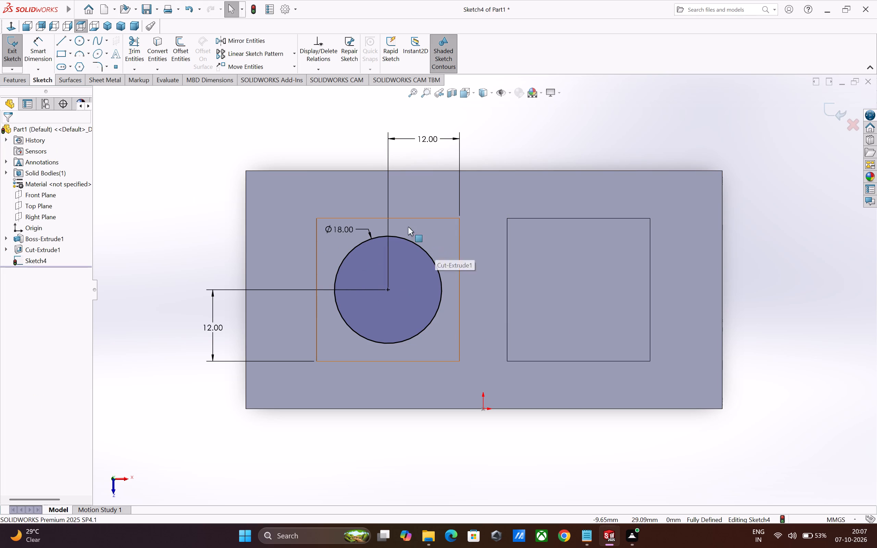
# Mirror the 18 mm circle about the Right Plane, keeping the original, to place a copy in the other pocket.
pyautogui.click(234, 40)
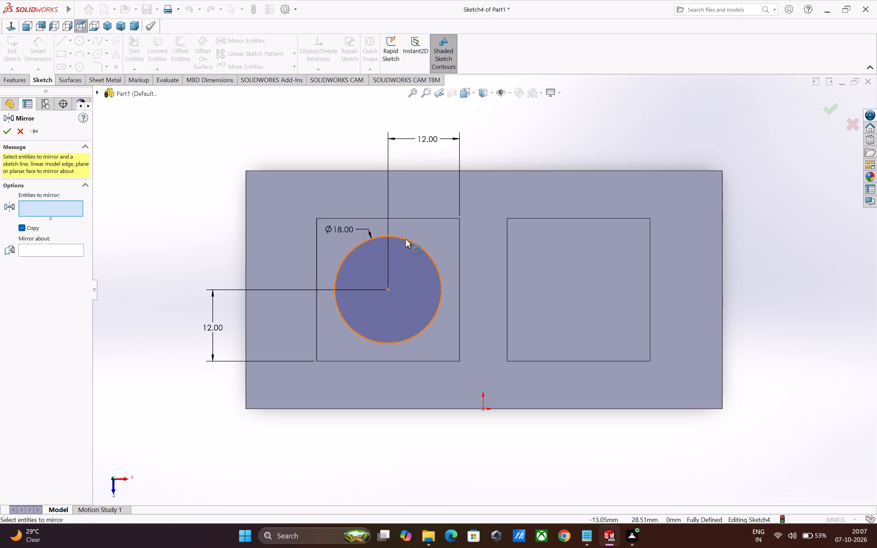
pyautogui.click(406, 239)
pyautogui.click(62, 250)
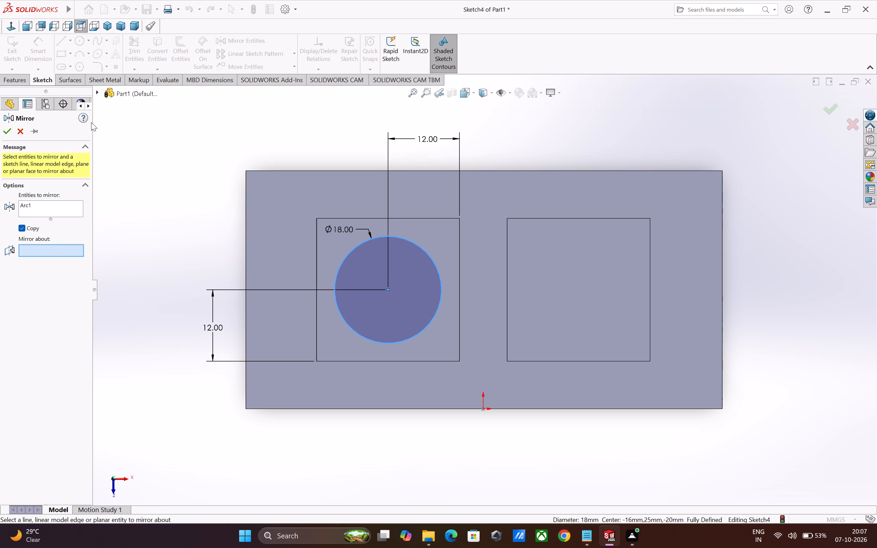
pyautogui.click(97, 91)
pyautogui.click(135, 179)
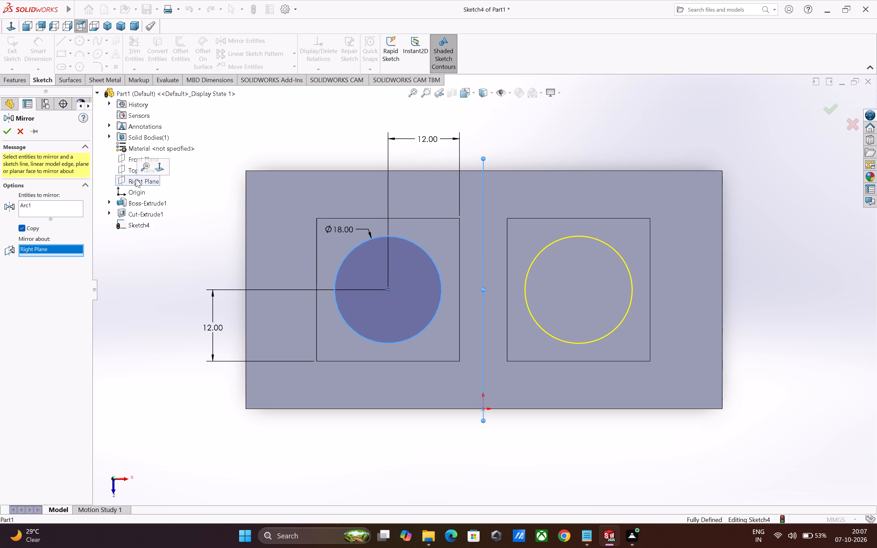
pyautogui.click(8, 134)
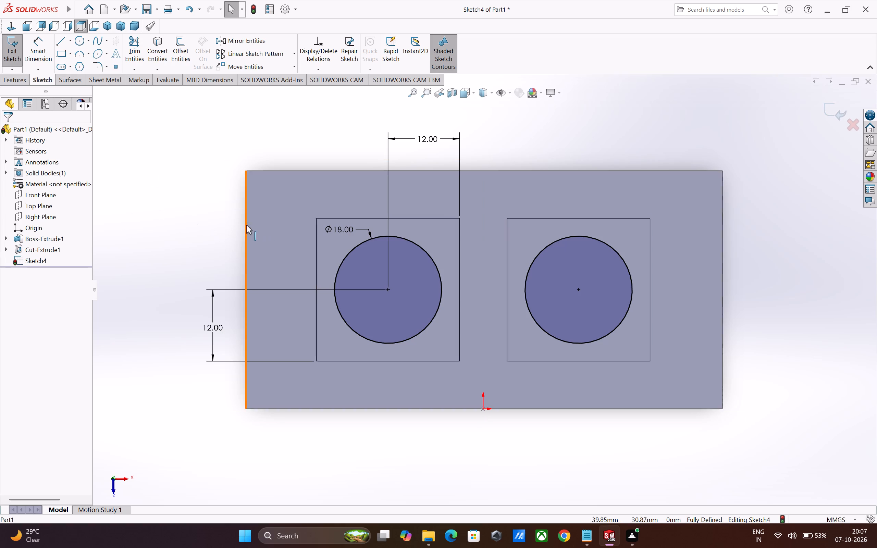
# Cut-extrude both circles Through All from the pocket floors down through the block.
pyautogui.click(17, 82)
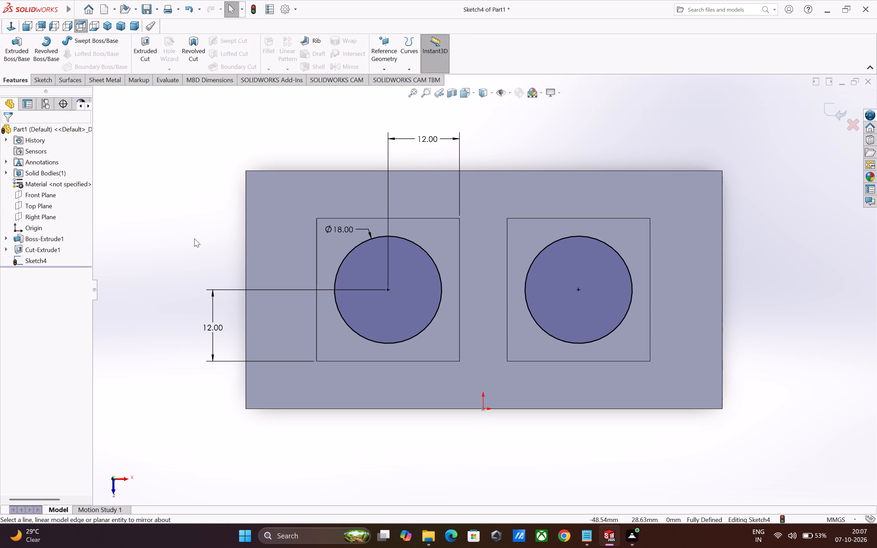
pyautogui.moveTo(195, 238); pyautogui.dragTo(197, 196, button='middle')
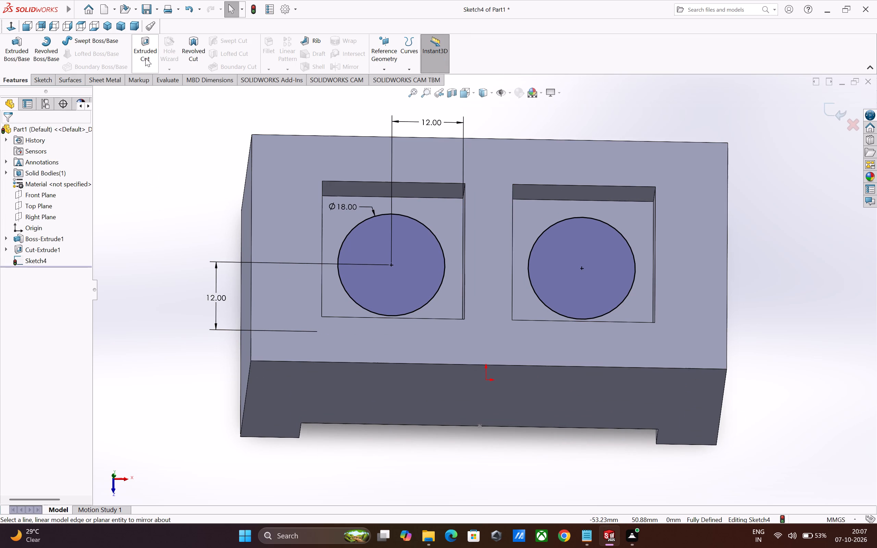
pyautogui.click(145, 58)
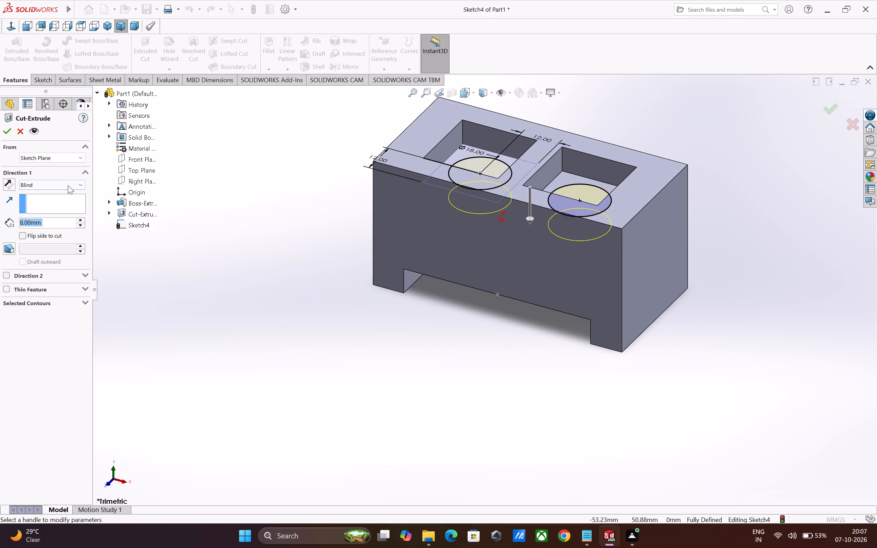
pyautogui.click(68, 183)
pyautogui.click(63, 201)
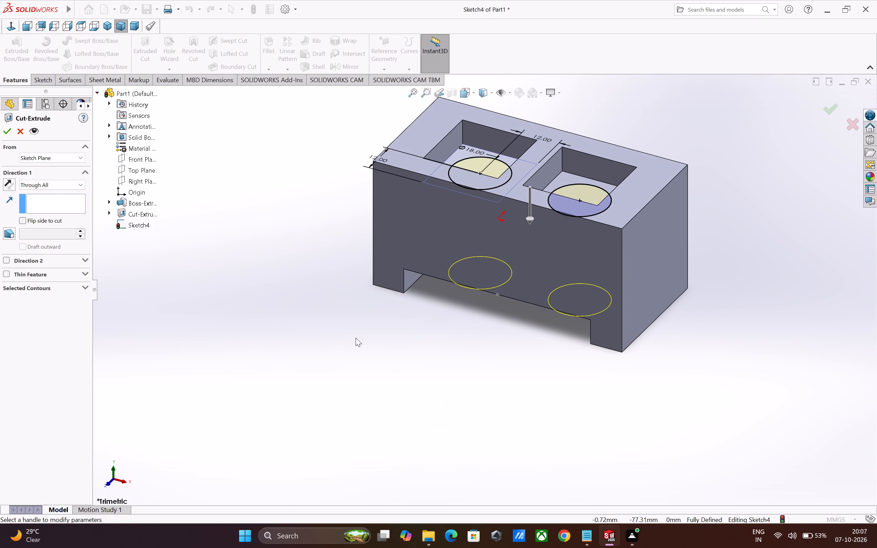
pyautogui.click(5, 135)
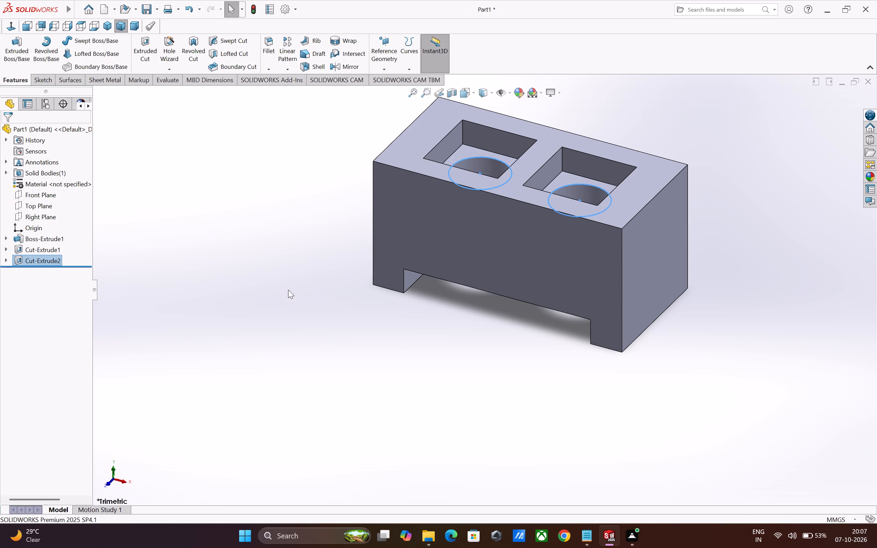
pyautogui.click(288, 289)
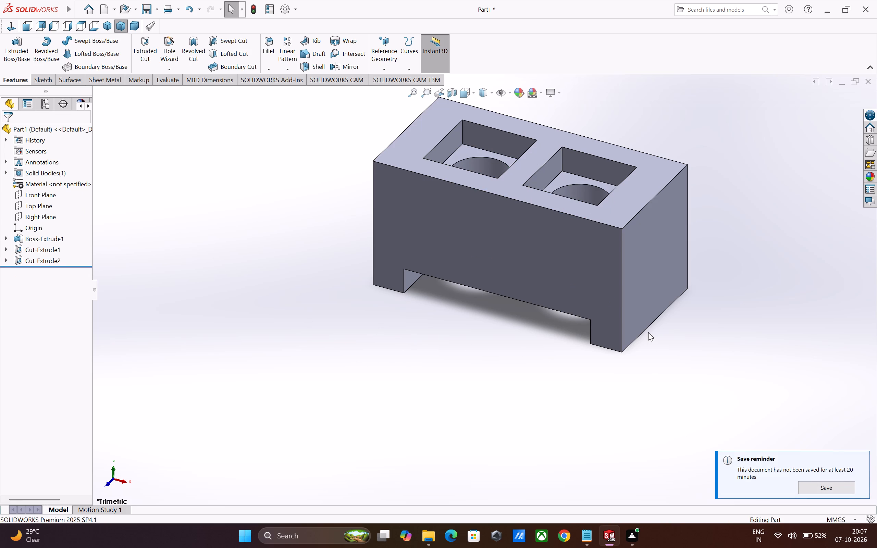
# Start a sketch on the block's right end face and draw a horizontal midpoint line about 13.9 mm long, centred just above the bottom edge.
pyautogui.click(642, 303)
pyautogui.click(678, 279)
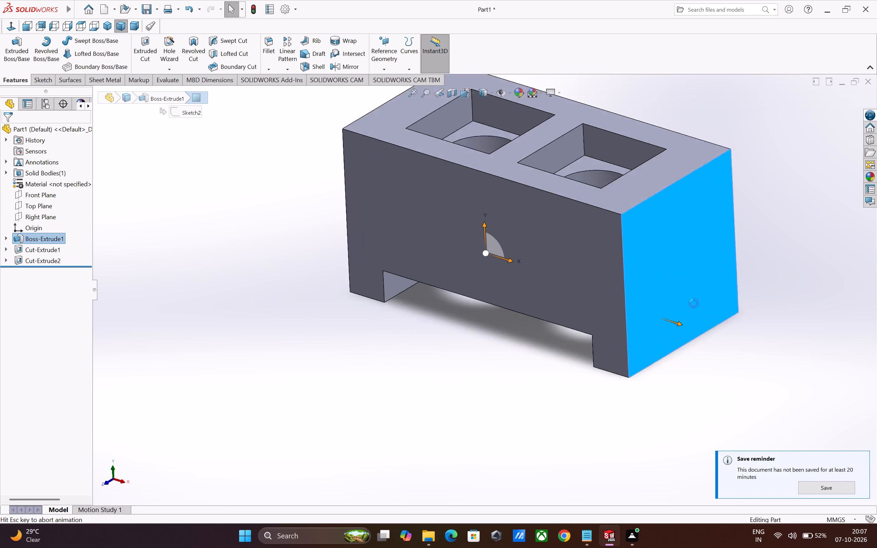
pyautogui.scroll(2, 468, 345)
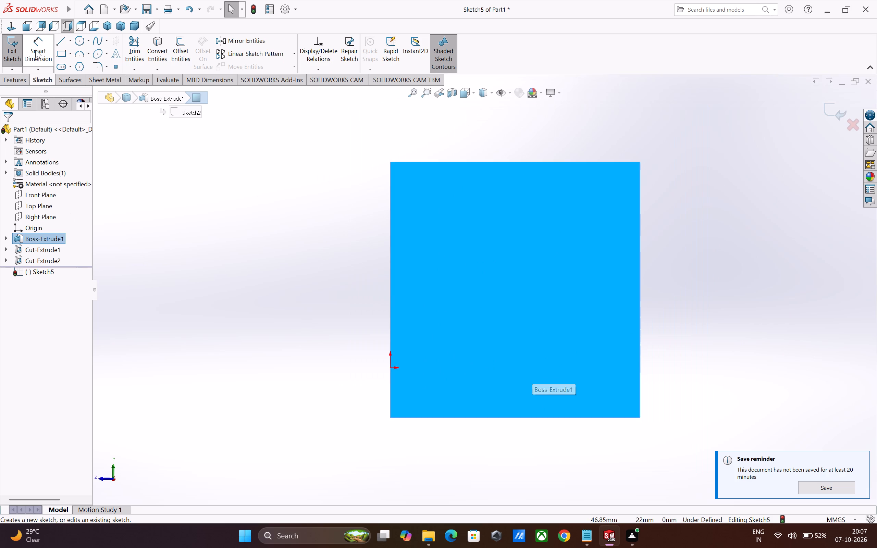
pyautogui.click(60, 41)
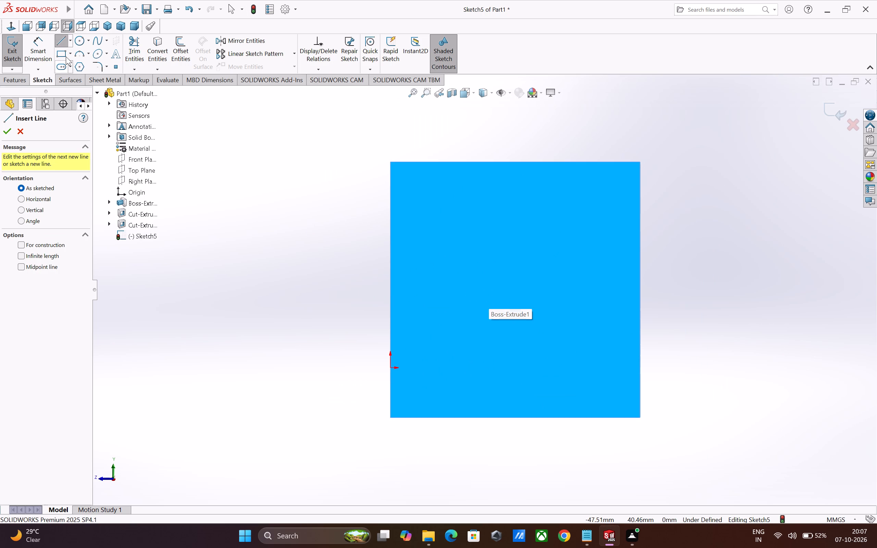
pyautogui.click(71, 40)
pyautogui.click(84, 79)
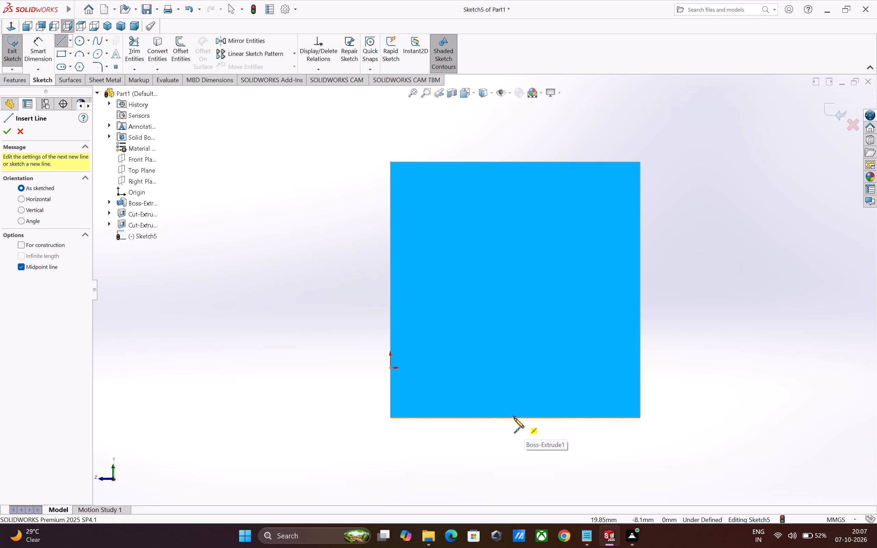
pyautogui.click(515, 394)
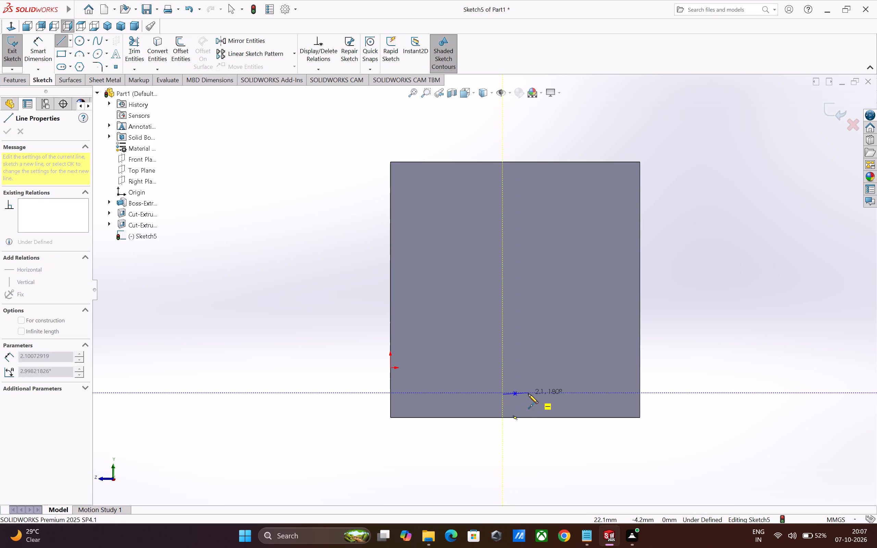
pyautogui.click(558, 394)
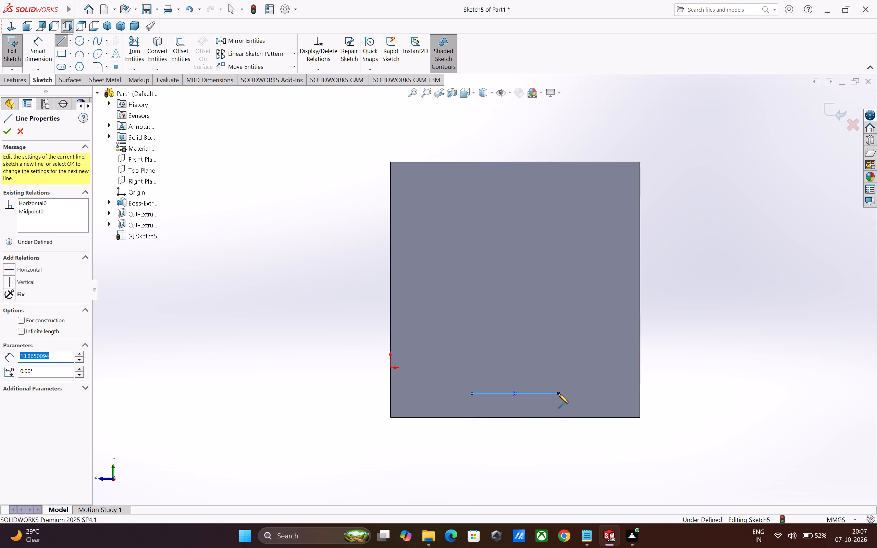
pyautogui.press('Escape')
# Dimension the horizontal line's length as 14 mm.
pyautogui.click(40, 58)
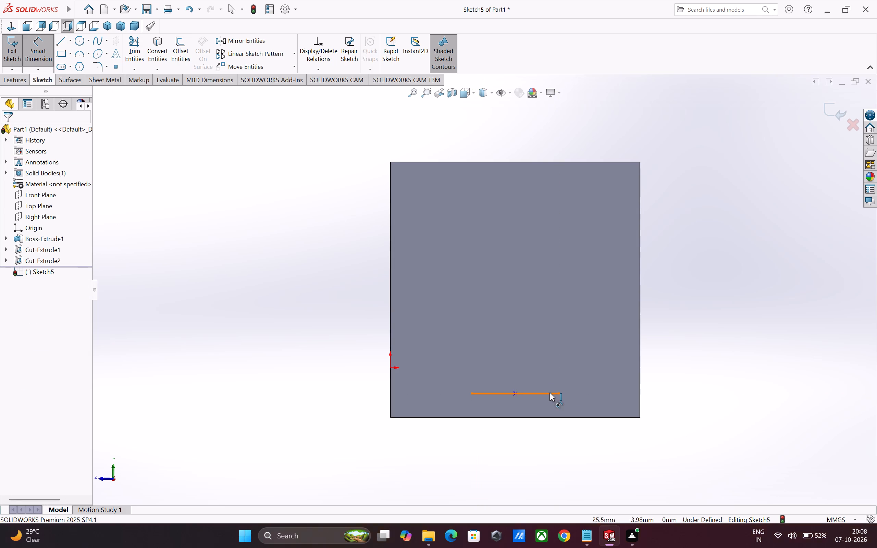
pyautogui.click(549, 393)
pyautogui.click(541, 371)
pyautogui.press('1')
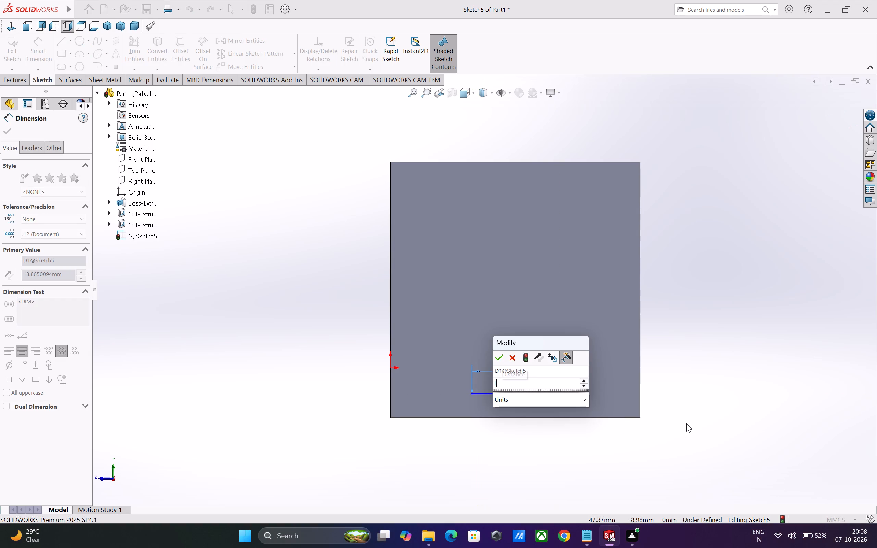
pyautogui.press('4')
pyautogui.press('Return')
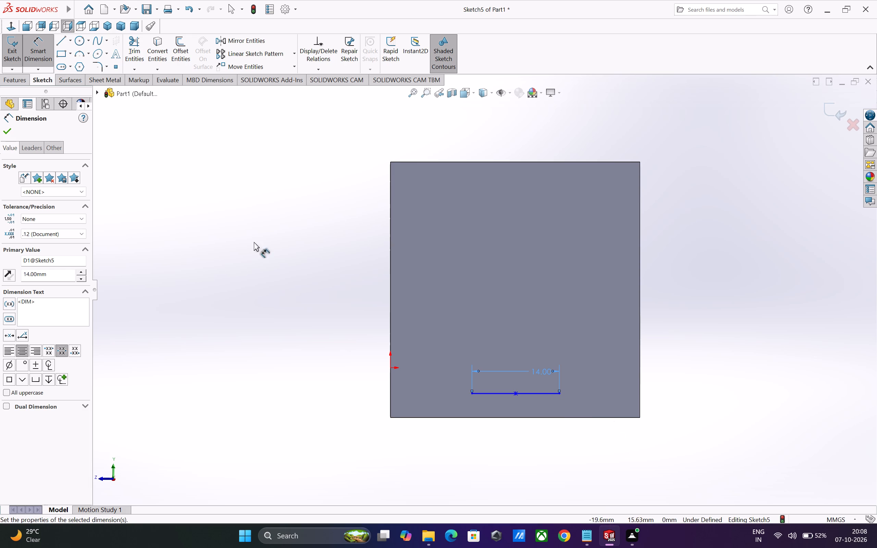
# Close the line into a rectangle about 3.9 mm high with two vertical lines and a base line along the face's bottom edge.
pyautogui.click(60, 40)
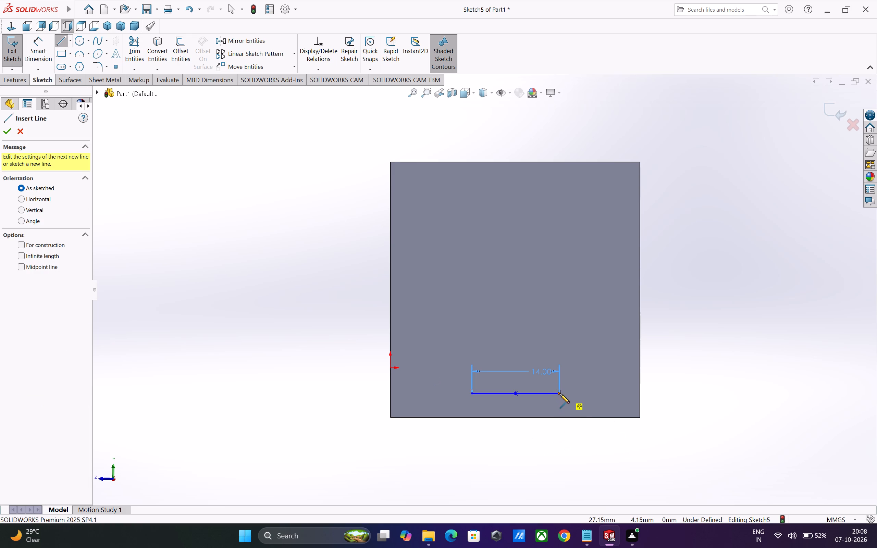
pyautogui.click(560, 393)
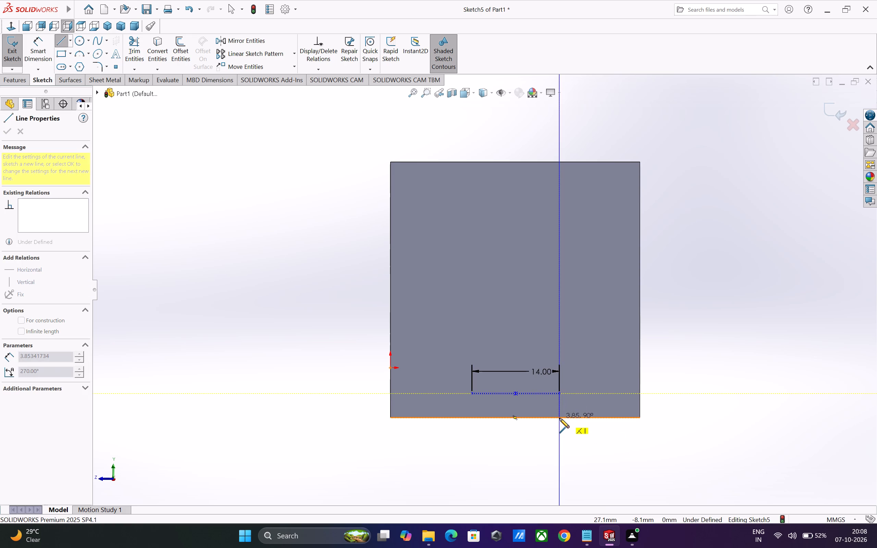
pyautogui.doubleClick(559, 418)
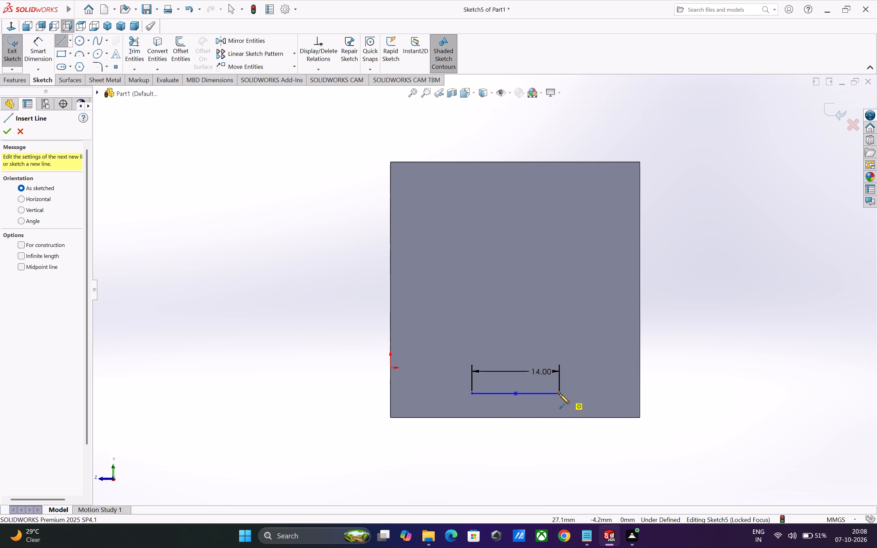
pyautogui.click(559, 394)
pyautogui.click(559, 419)
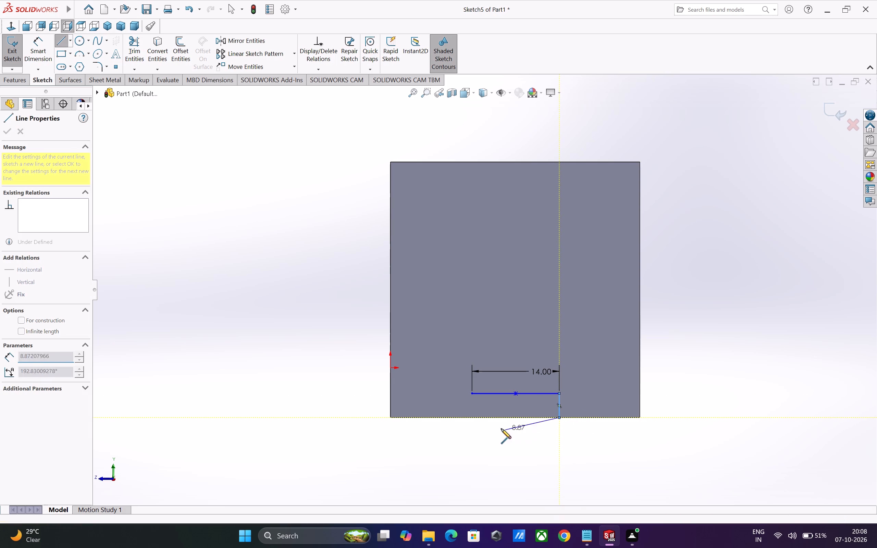
pyautogui.click(472, 417)
pyautogui.click(472, 393)
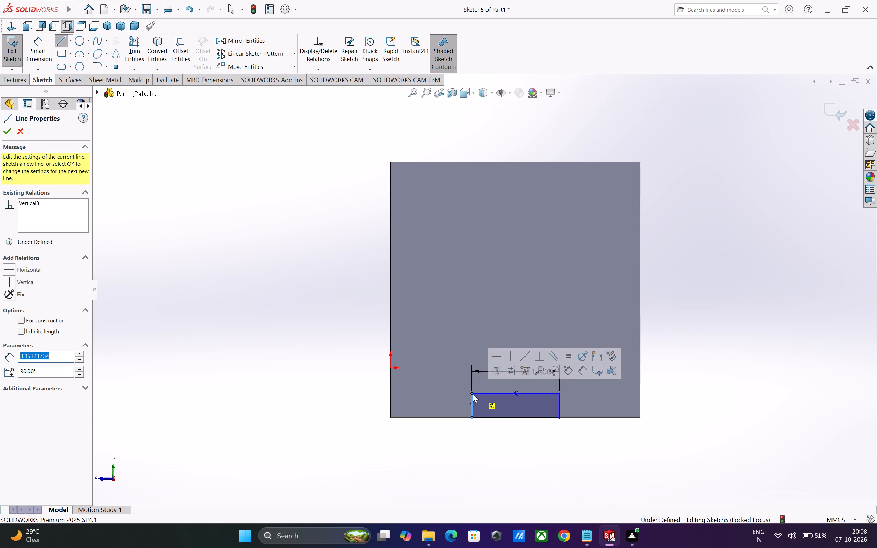
pyautogui.press('Escape')
pyautogui.press('Escape')
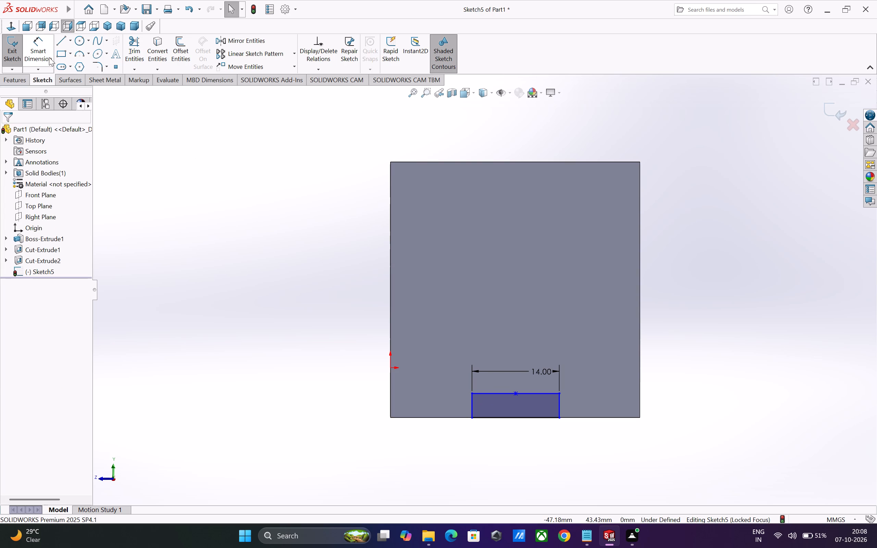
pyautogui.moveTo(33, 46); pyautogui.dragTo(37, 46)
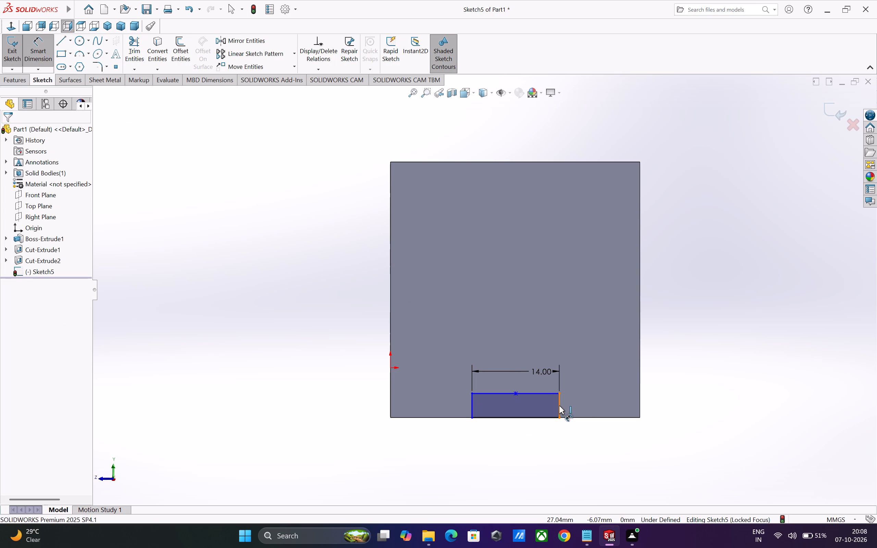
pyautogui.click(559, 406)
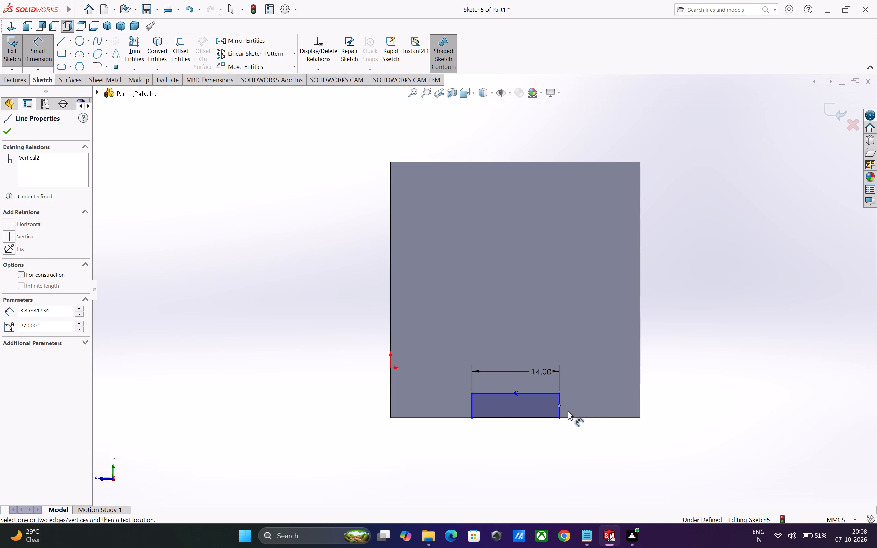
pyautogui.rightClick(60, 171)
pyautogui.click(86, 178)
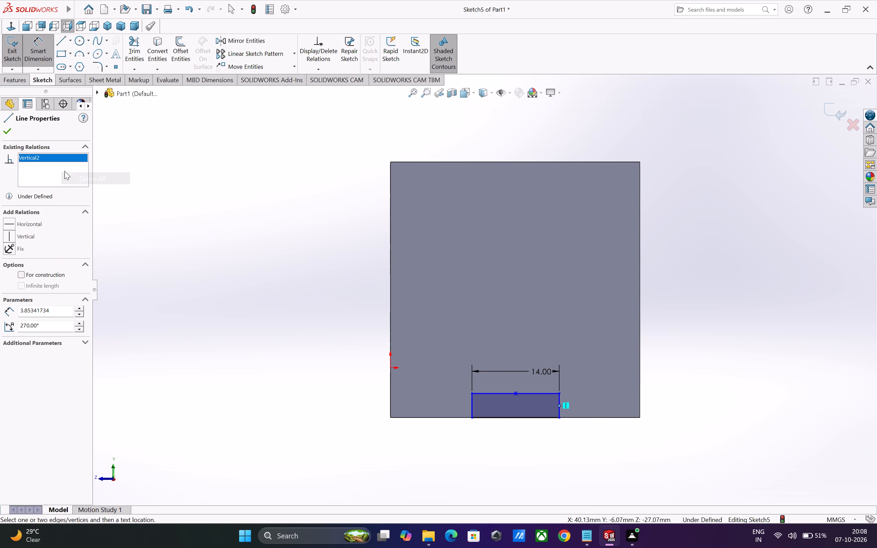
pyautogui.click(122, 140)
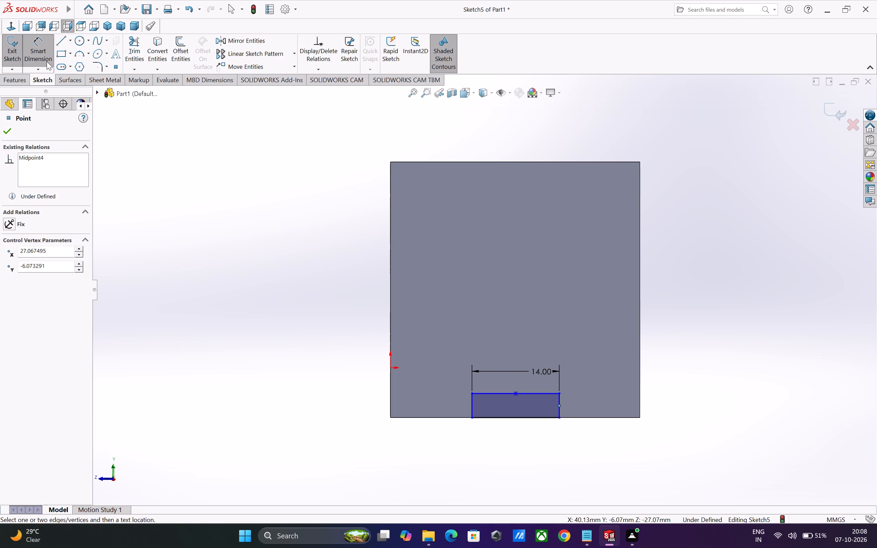
# Dimension the rectangle's vertical side as 14 mm.
pyautogui.click(33, 48)
pyautogui.click(38, 51)
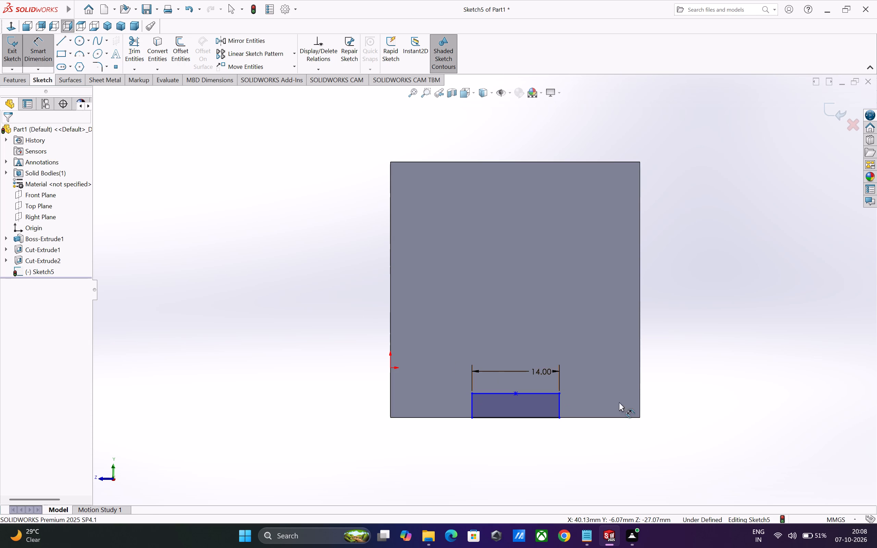
pyautogui.click(559, 410)
pyautogui.click(576, 404)
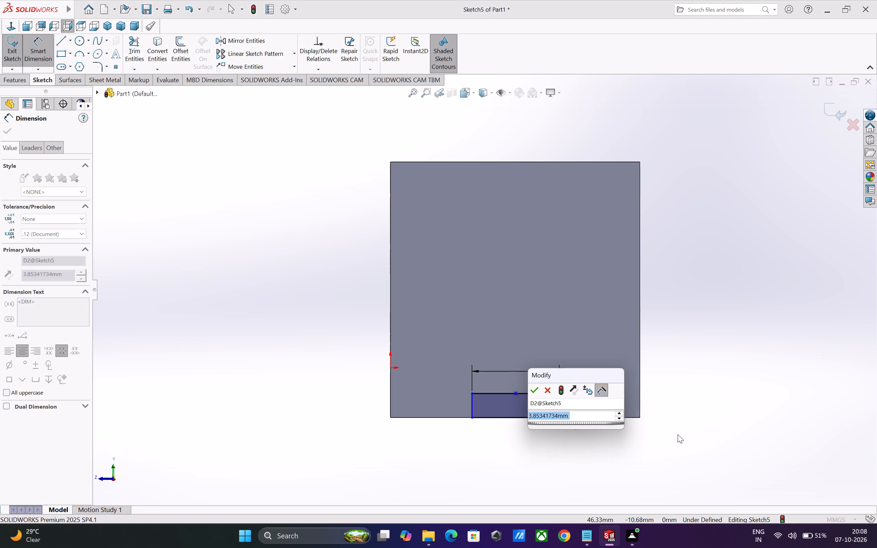
pyautogui.press('1')
pyautogui.press('4')
pyautogui.press('Return')
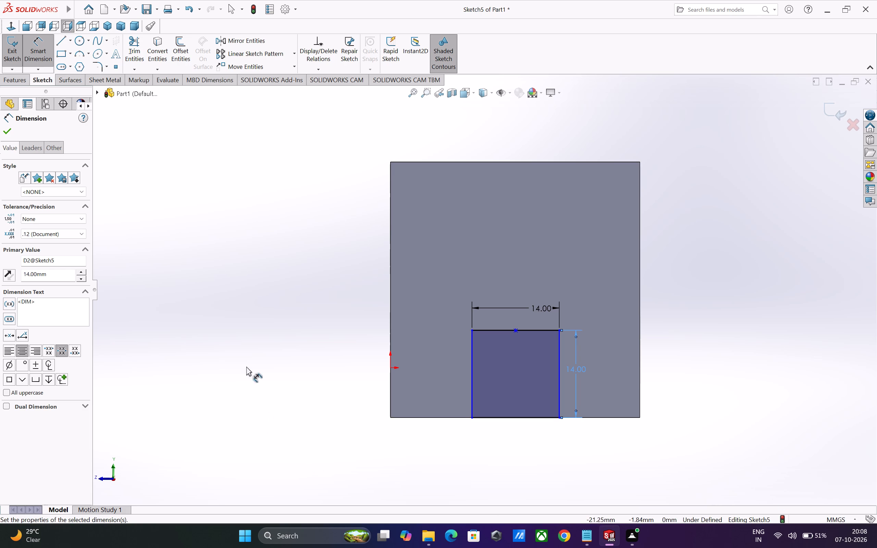
# Sketch a circle about 7.8 mm in diameter above the square, with its center aligned vertically with the top line's midpoint.
pyautogui.click(78, 41)
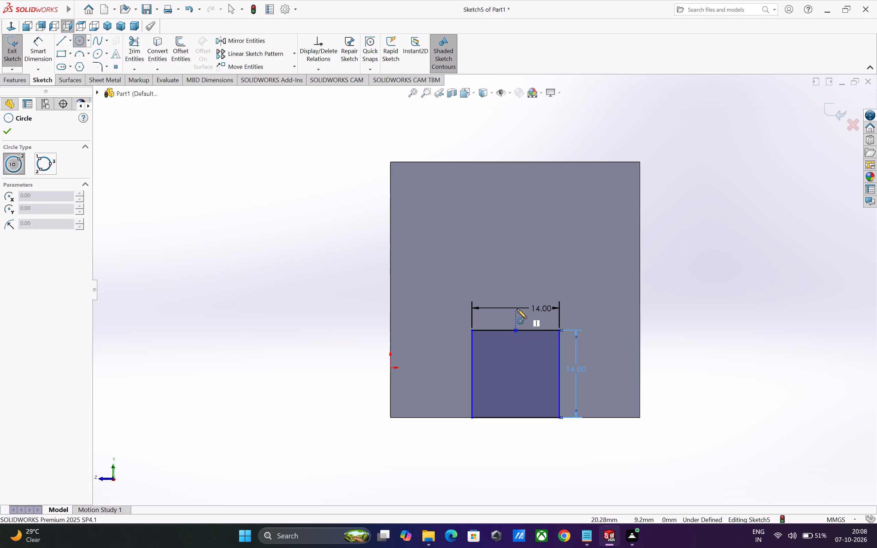
pyautogui.click(516, 274)
pyautogui.click(538, 283)
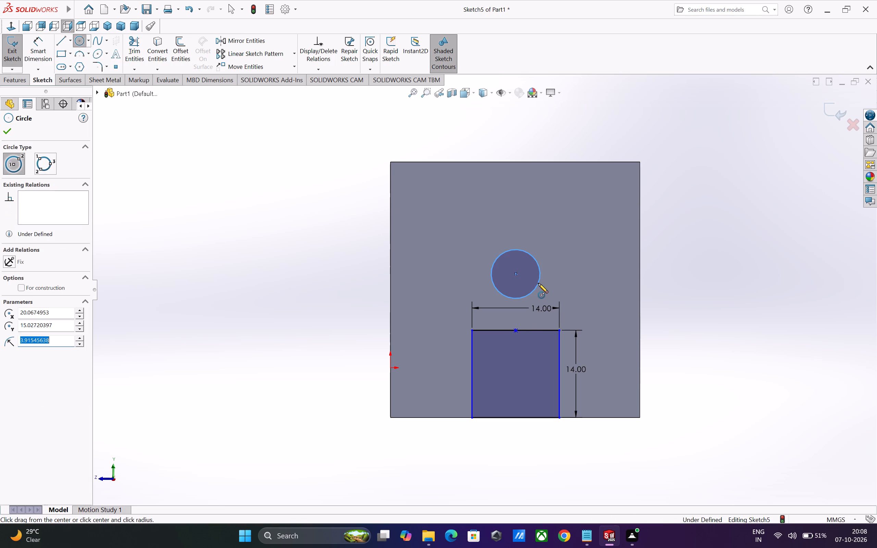
pyautogui.press('Escape')
pyautogui.press('Escape')
# Dimension the circle's diameter above the square as 8 mm.
pyautogui.moveTo(41, 48); pyautogui.dragTo(45, 50)
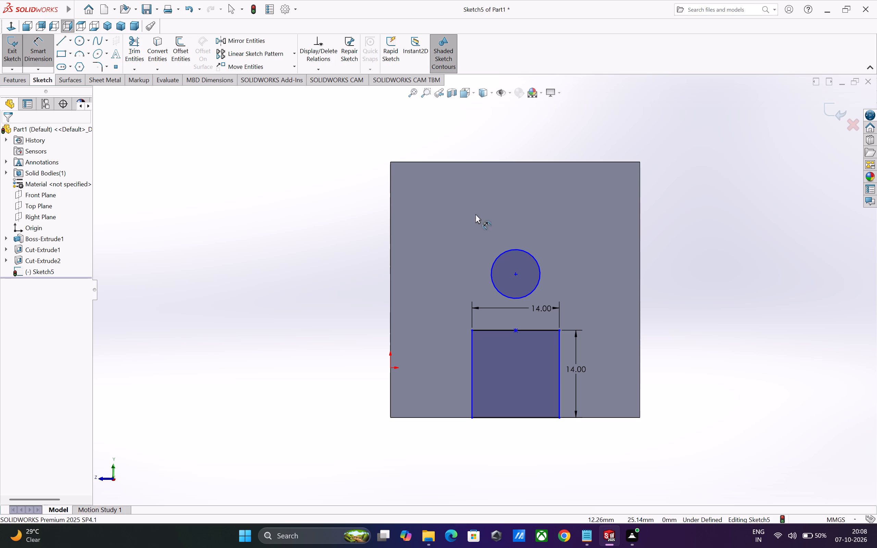
pyautogui.click(521, 249)
pyautogui.click(521, 239)
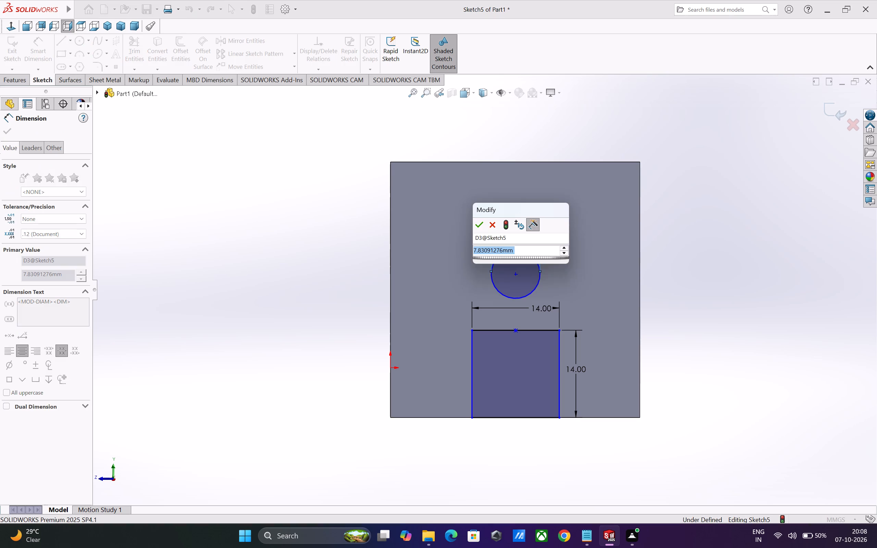
pyautogui.press('8')
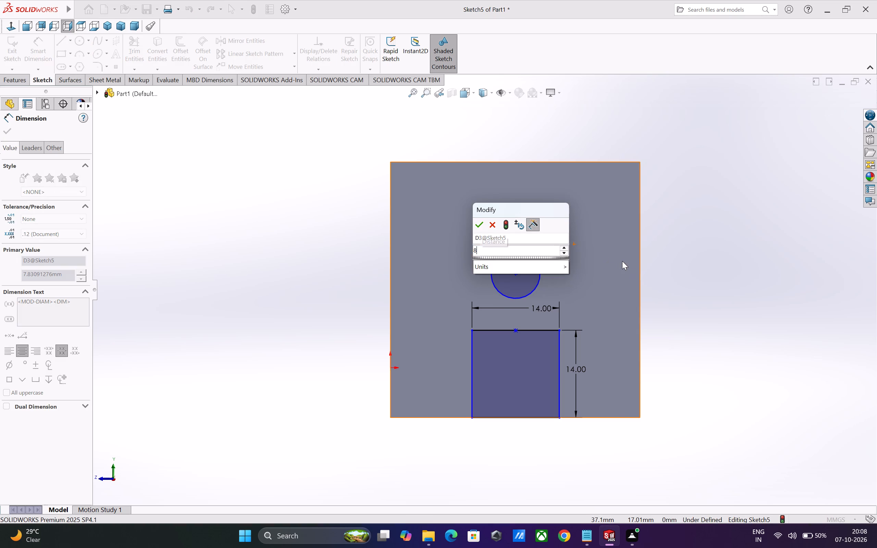
pyautogui.press('Return')
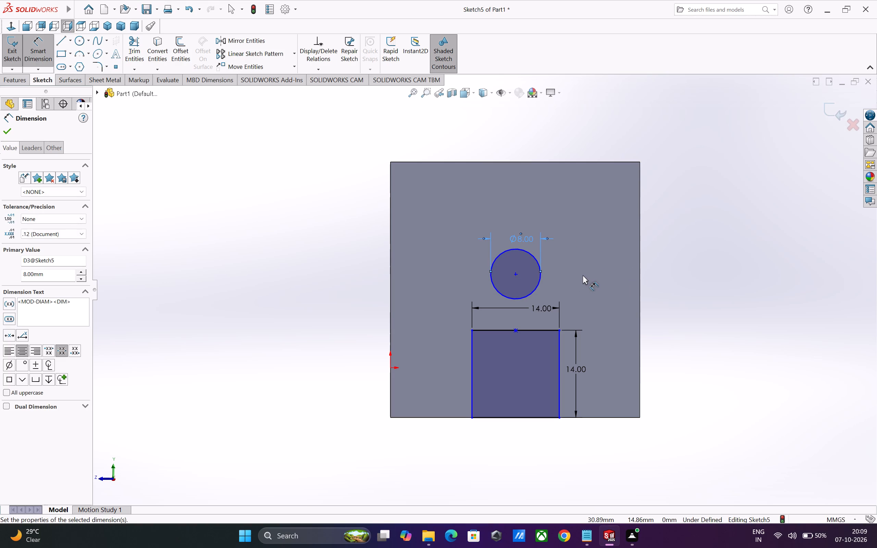
# Dimension the circle center's height above the end face's bottom edge as 22 mm.
pyautogui.click(515, 274)
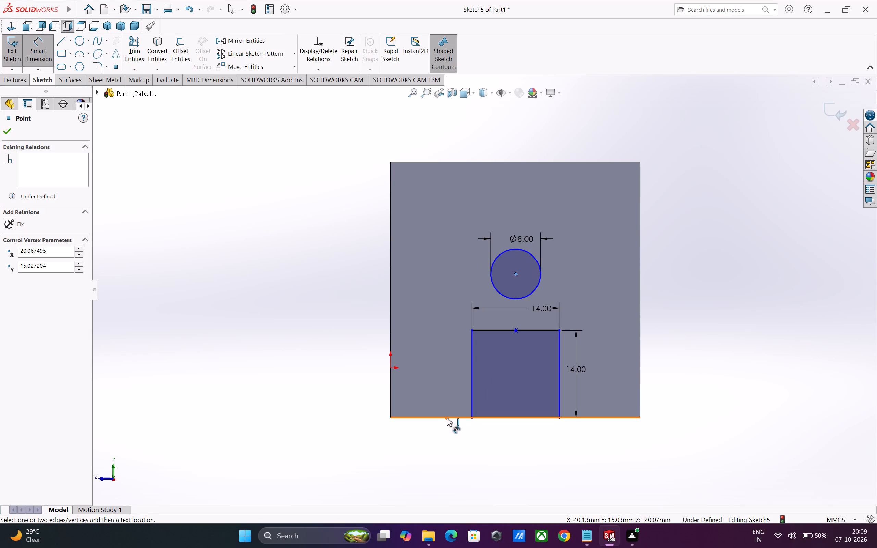
pyautogui.click(446, 417)
pyautogui.click(335, 385)
pyautogui.press('2')
pyautogui.press('2')
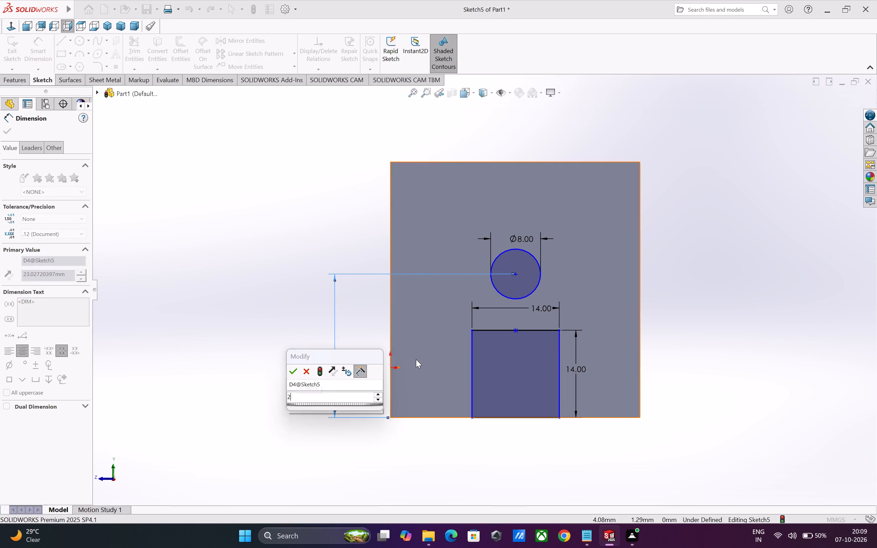
pyautogui.press('Return')
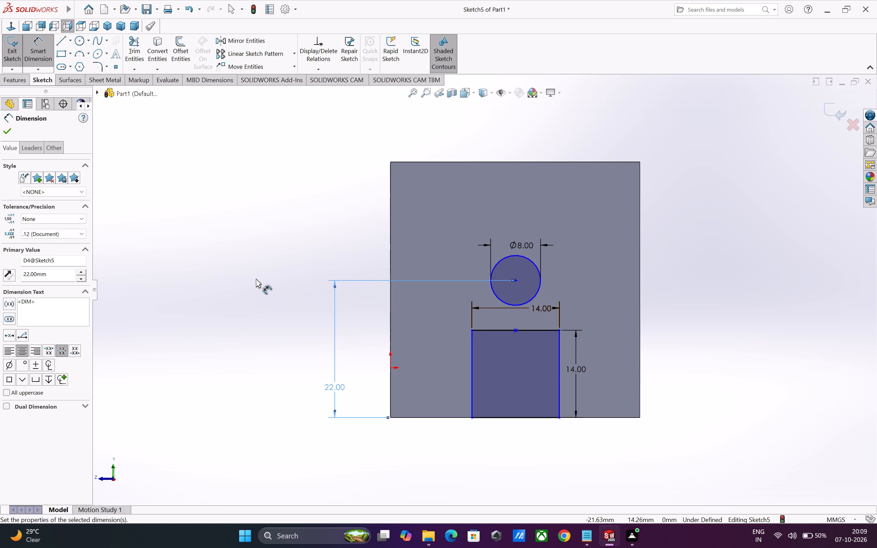
pyautogui.click(7, 130)
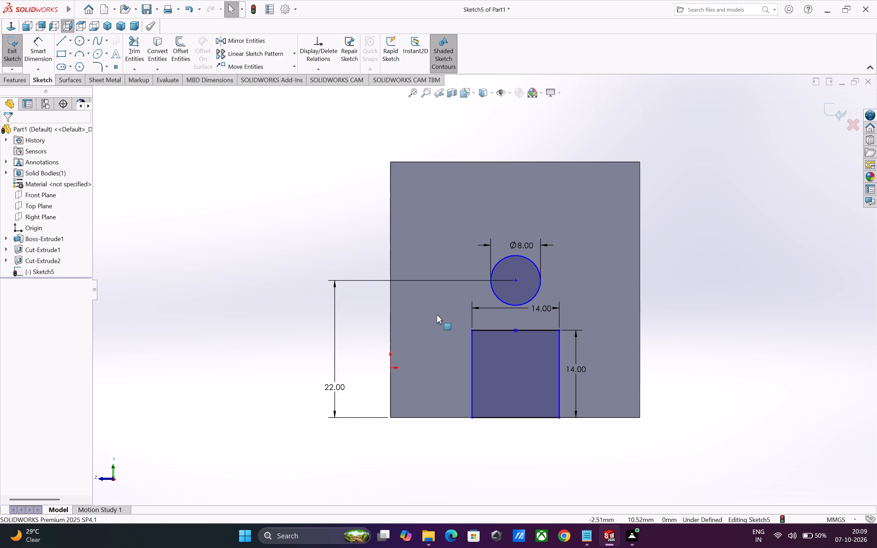
# Cut-extrude the end-face square and circle sketch Through All along the length of the block.
pyautogui.click(14, 79)
pyautogui.click(140, 57)
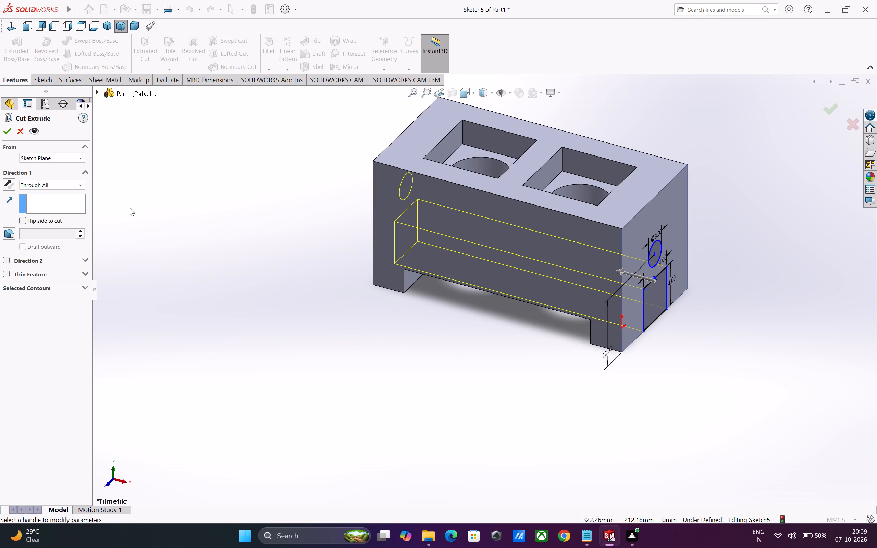
pyautogui.click(4, 133)
pyautogui.click(409, 386)
# Examine the block from all sides, including the top pockets, the lengthwise hole and channel, and the underside notch.
pyautogui.moveTo(499, 382); pyautogui.dragTo(428, 380, button='middle')
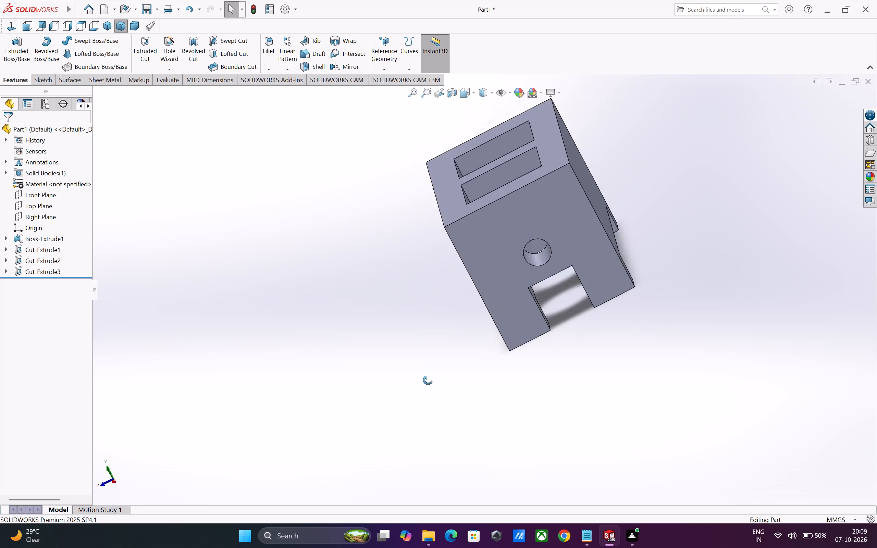
pyautogui.moveTo(428, 380); pyautogui.dragTo(152, 382, button='middle')
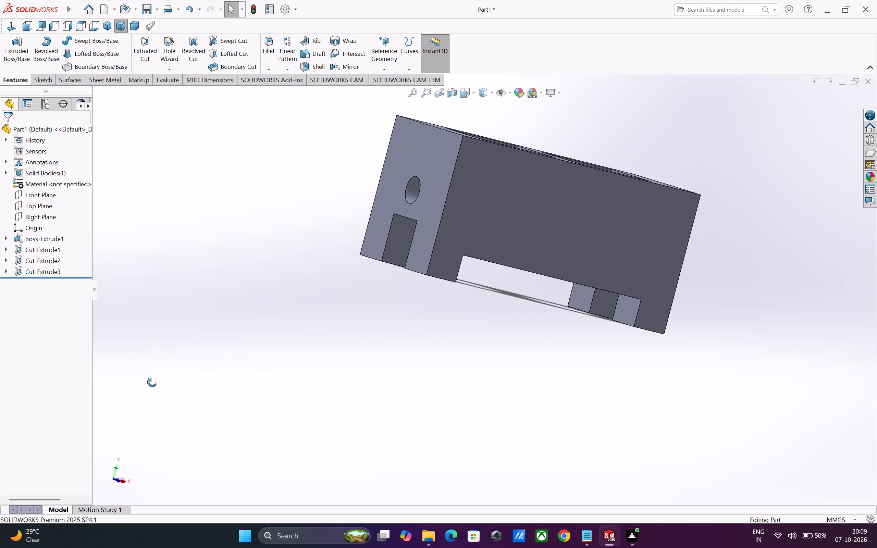
pyautogui.moveTo(152, 382); pyautogui.dragTo(324, 421, button='middle')
pyautogui.moveTo(365, 311); pyautogui.dragTo(369, 302, button='middle')
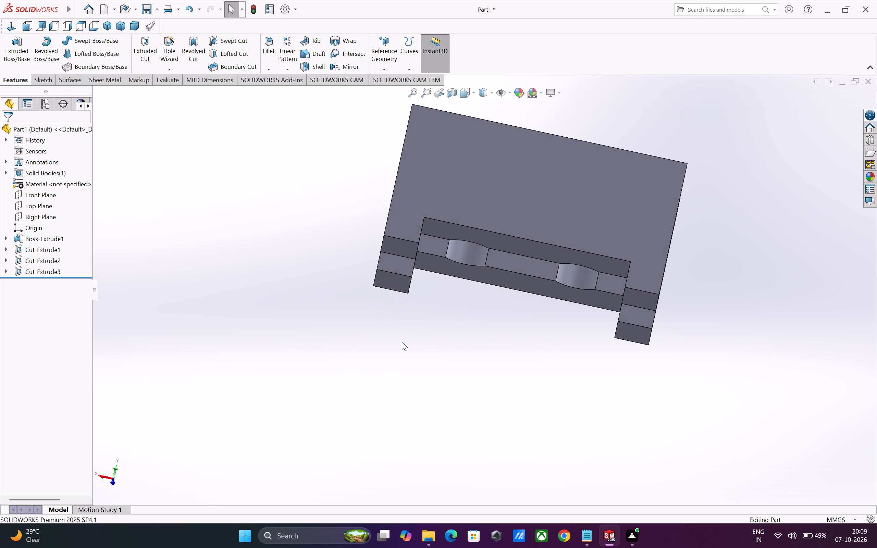
pyautogui.moveTo(491, 401); pyautogui.dragTo(296, 392, button='middle')
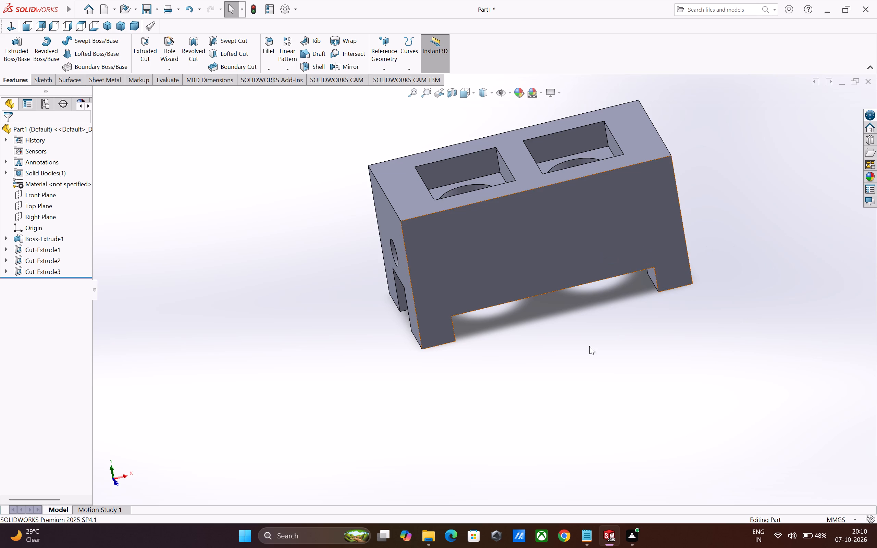
pyautogui.moveTo(631, 340); pyautogui.dragTo(809, 331, button='middle')
pyautogui.moveTo(809, 331); pyautogui.dragTo(589, 349, button='middle')
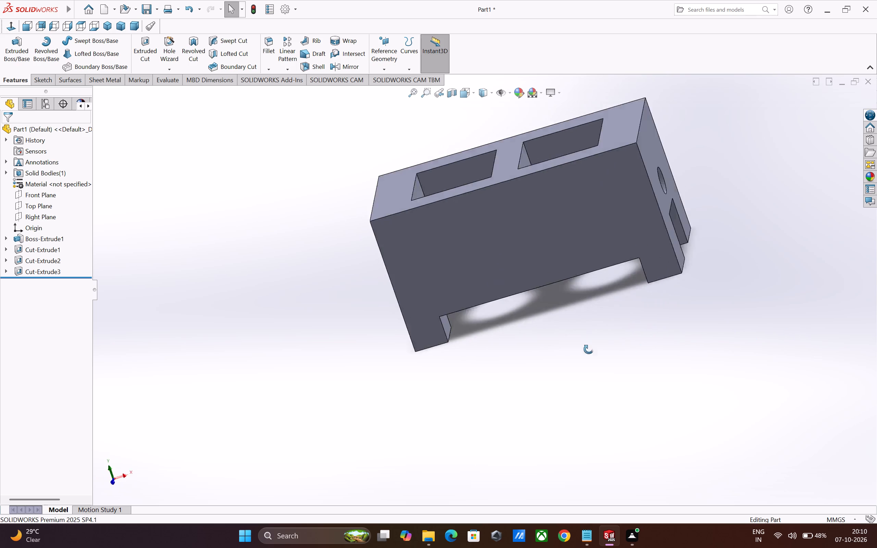
pyautogui.moveTo(589, 349); pyautogui.dragTo(256, 330, button='middle')
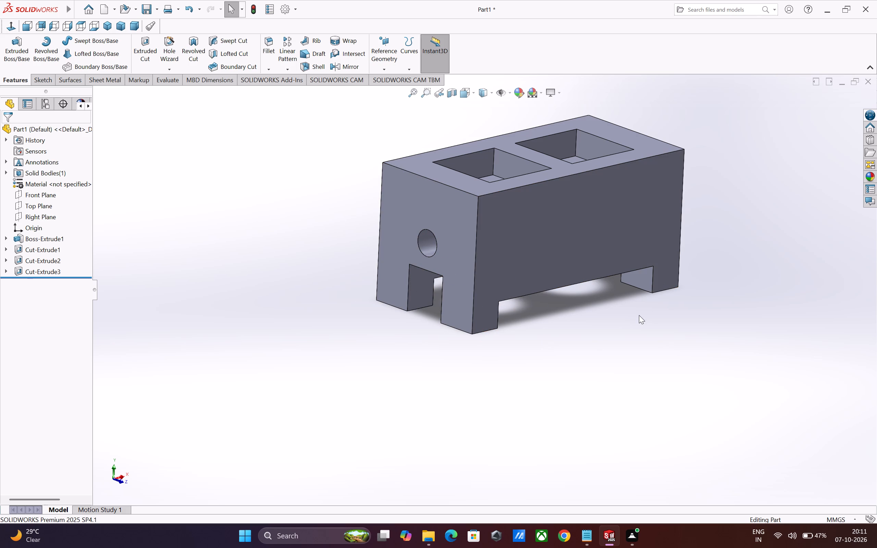
pyautogui.moveTo(691, 315); pyautogui.dragTo(756, 316, button='middle')
pyautogui.moveTo(599, 338); pyautogui.dragTo(583, 338, button='middle')
pyautogui.moveTo(605, 401); pyautogui.dragTo(179, 329, button='middle')
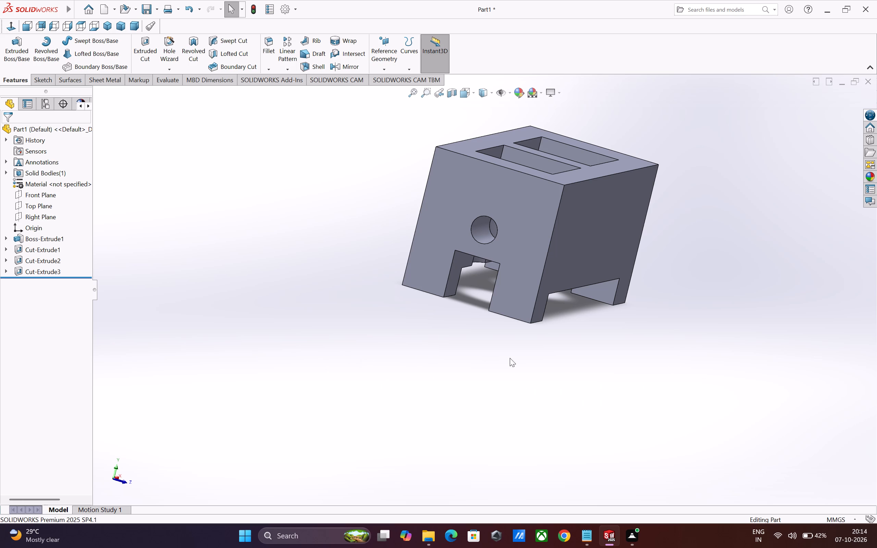
pyautogui.moveTo(433, 345); pyautogui.dragTo(623, 382, button='middle')
pyautogui.moveTo(656, 388); pyautogui.dragTo(675, 392, button='middle')
pyautogui.middleClick(721, 410)
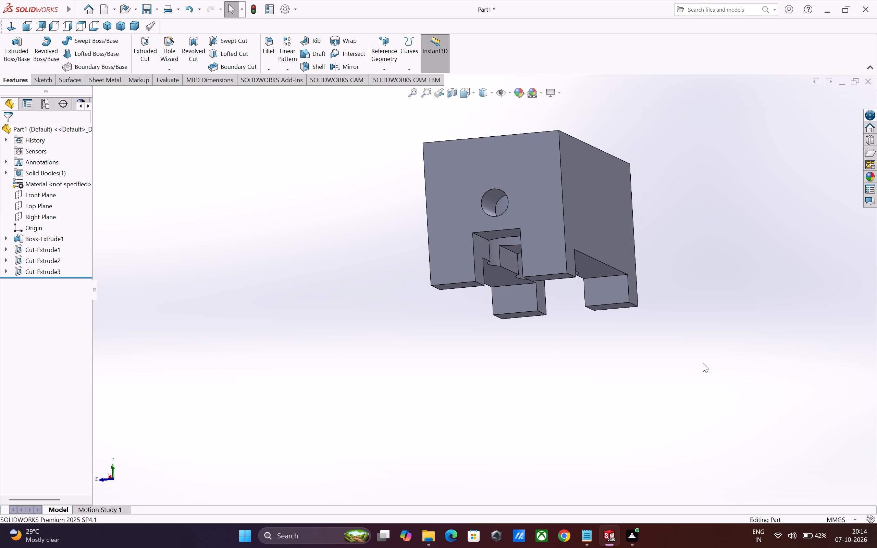
pyautogui.moveTo(692, 335); pyautogui.dragTo(593, 475, button='middle')
pyautogui.moveTo(598, 477); pyautogui.dragTo(674, 486, button='middle')
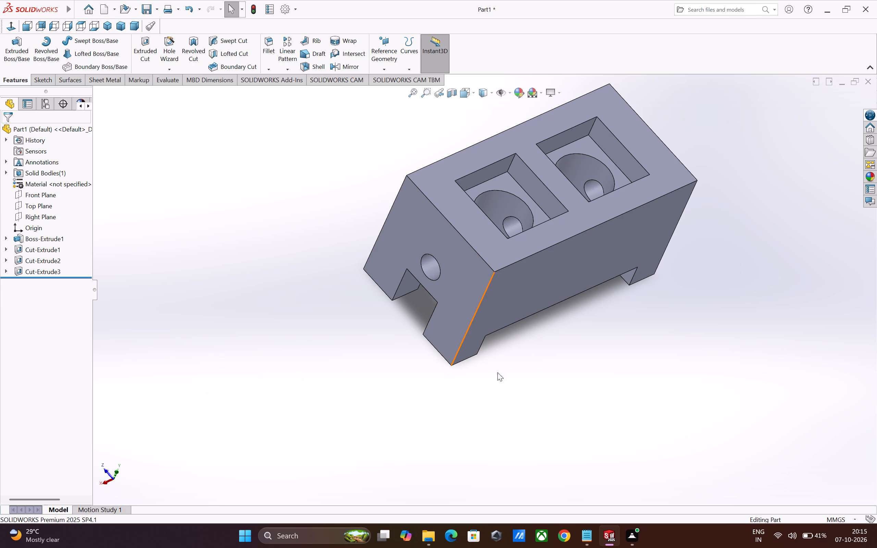
pyautogui.moveTo(440, 375); pyautogui.dragTo(715, 395, button='middle')
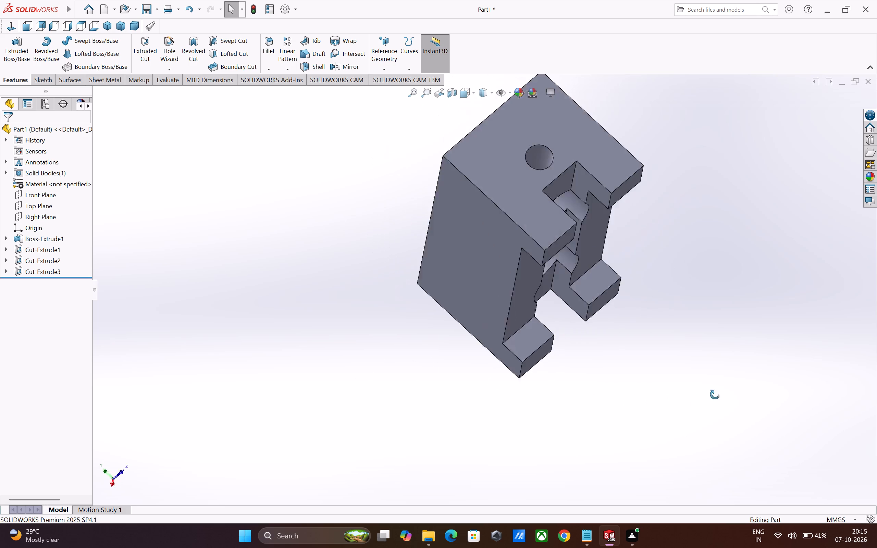
pyautogui.moveTo(715, 395); pyautogui.dragTo(853, 354, button='middle')
pyautogui.middleClick(857, 340)
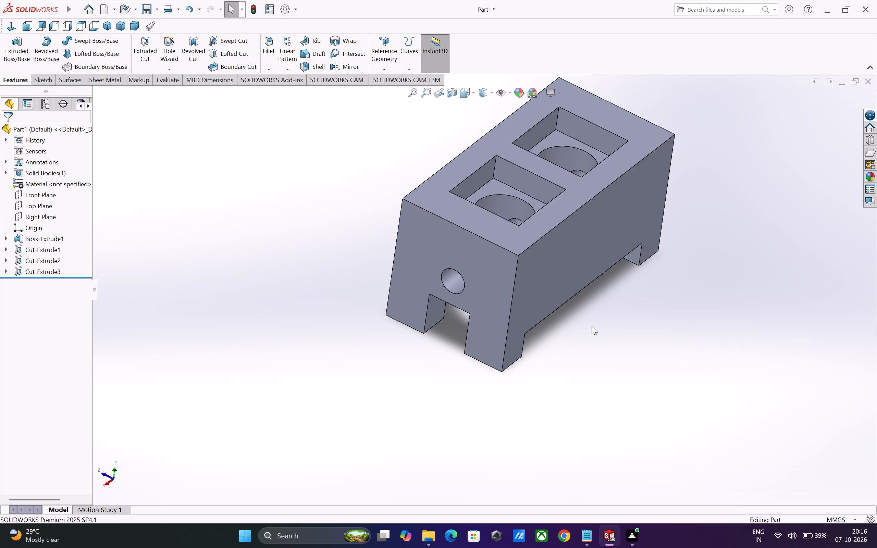
pyautogui.moveTo(654, 311); pyautogui.dragTo(272, 349, button='middle')
pyautogui.moveTo(272, 348); pyautogui.dragTo(283, 346, button='middle')
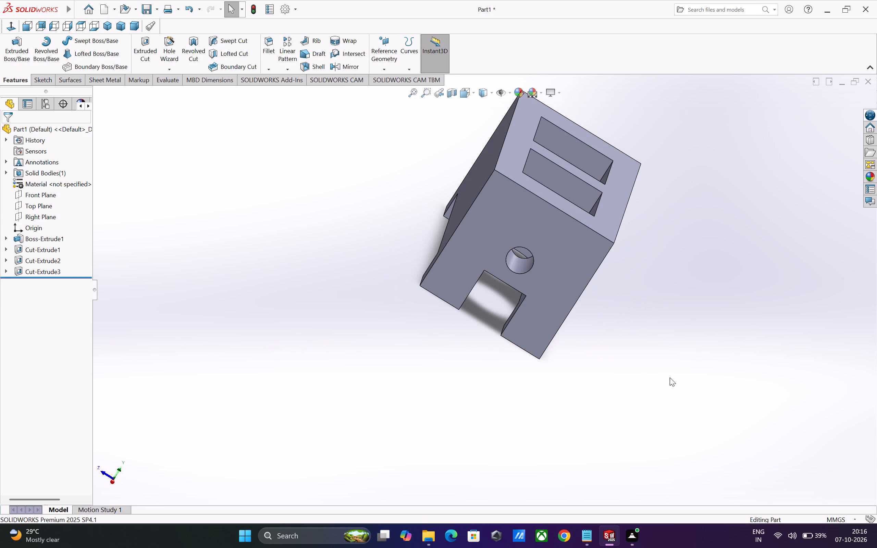
pyautogui.moveTo(669, 375); pyautogui.dragTo(223, 356, button='middle')
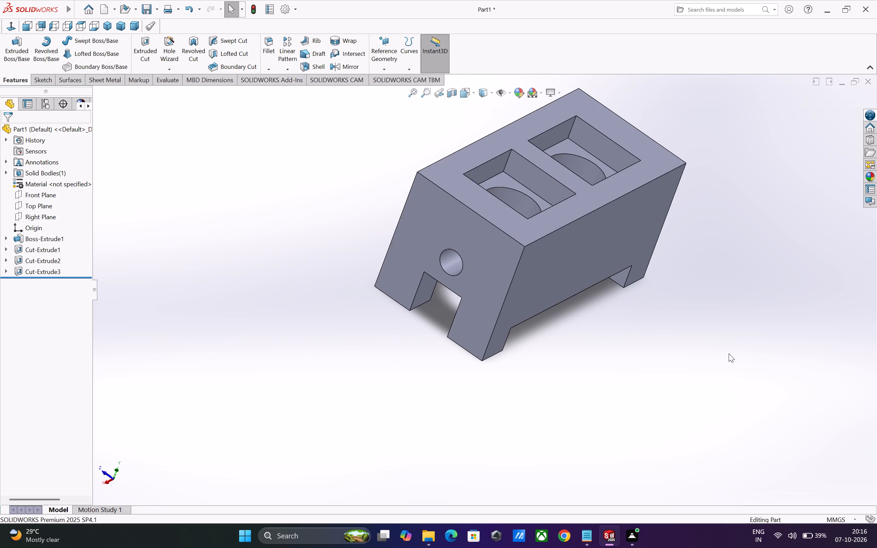
pyautogui.moveTo(743, 353); pyautogui.dragTo(658, 361, button='middle')
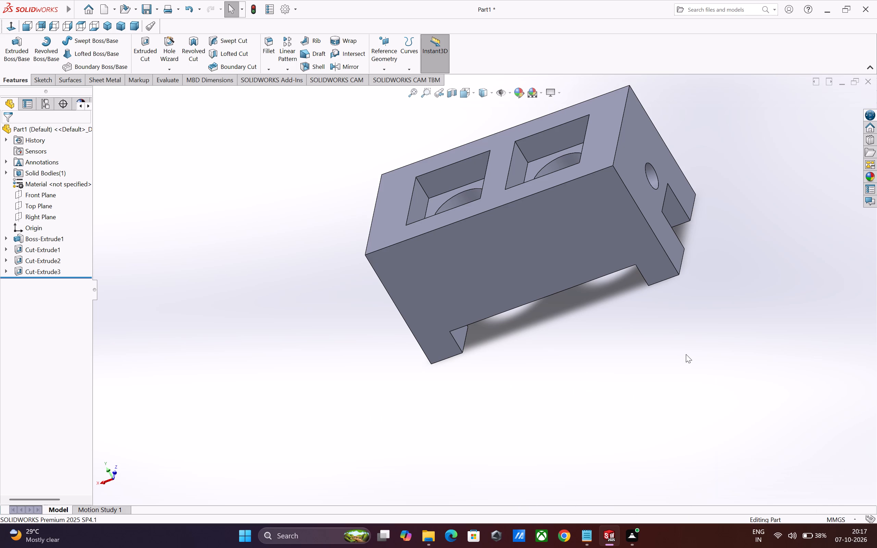
pyautogui.moveTo(686, 353); pyautogui.dragTo(356, 395, button='middle')
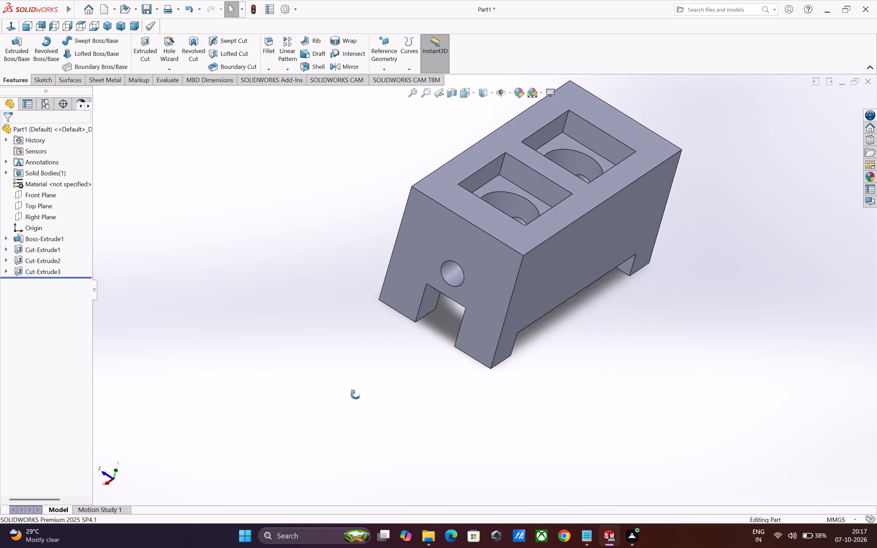
pyautogui.moveTo(356, 395); pyautogui.dragTo(550, 401, button='middle')
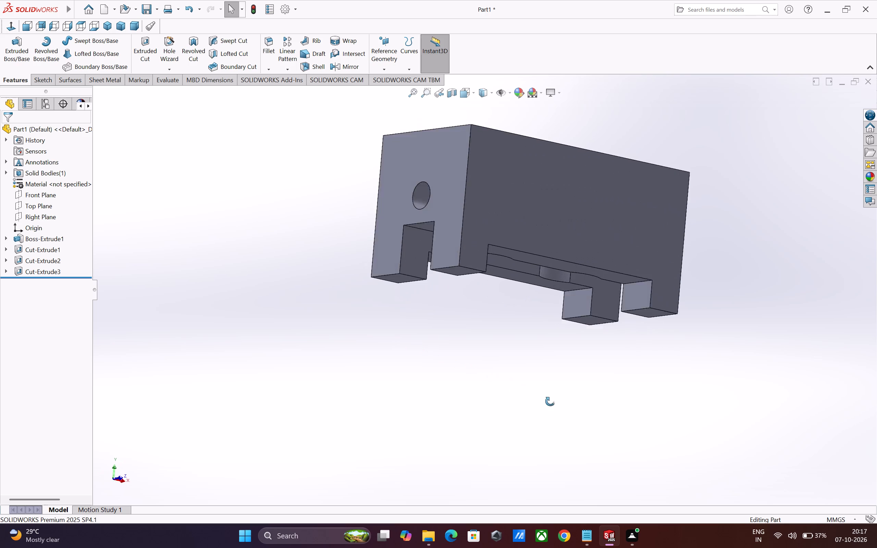
pyautogui.moveTo(550, 401); pyautogui.dragTo(714, 436, button='middle')
pyautogui.moveTo(736, 363); pyautogui.dragTo(721, 397, button='middle')
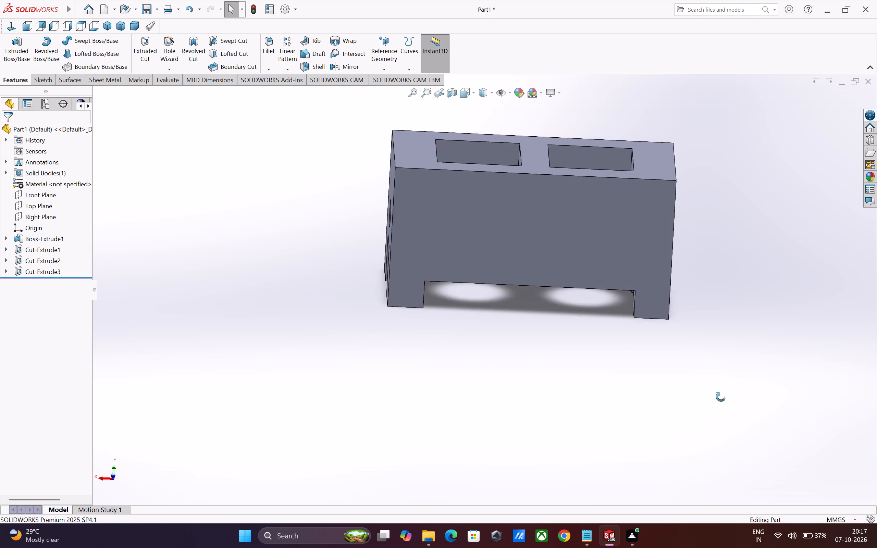
pyautogui.moveTo(721, 397); pyautogui.dragTo(681, 459, button='middle')
pyautogui.moveTo(610, 440); pyautogui.dragTo(581, 451, button='middle')
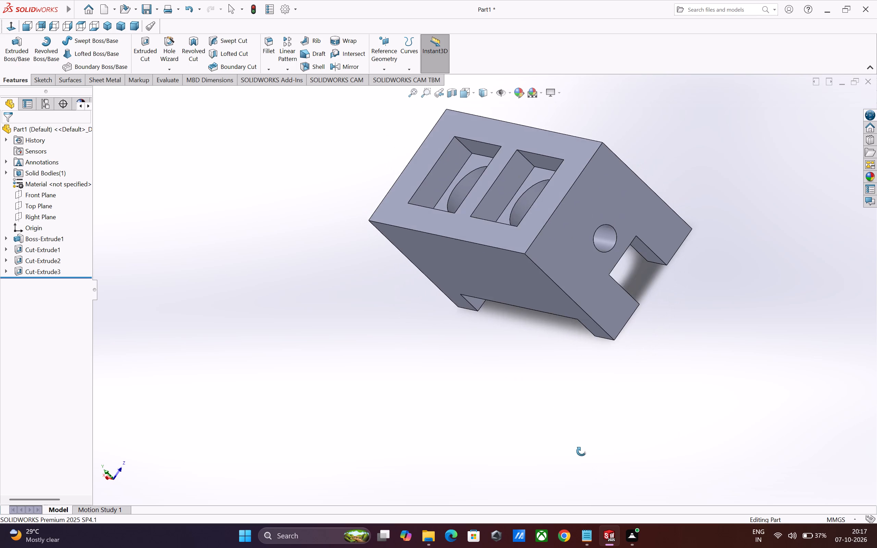
pyautogui.moveTo(581, 451); pyautogui.dragTo(582, 450, button='middle')
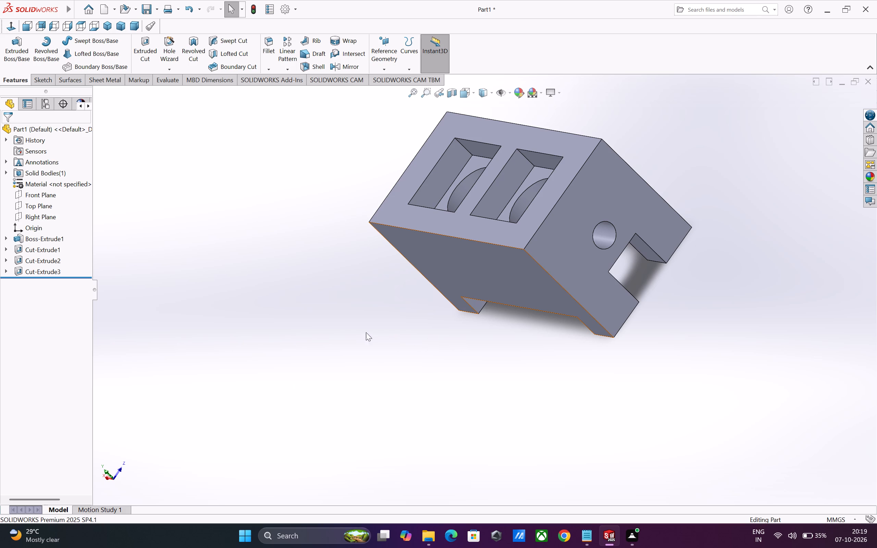
pyautogui.moveTo(474, 345); pyautogui.dragTo(372, 342, button='middle')
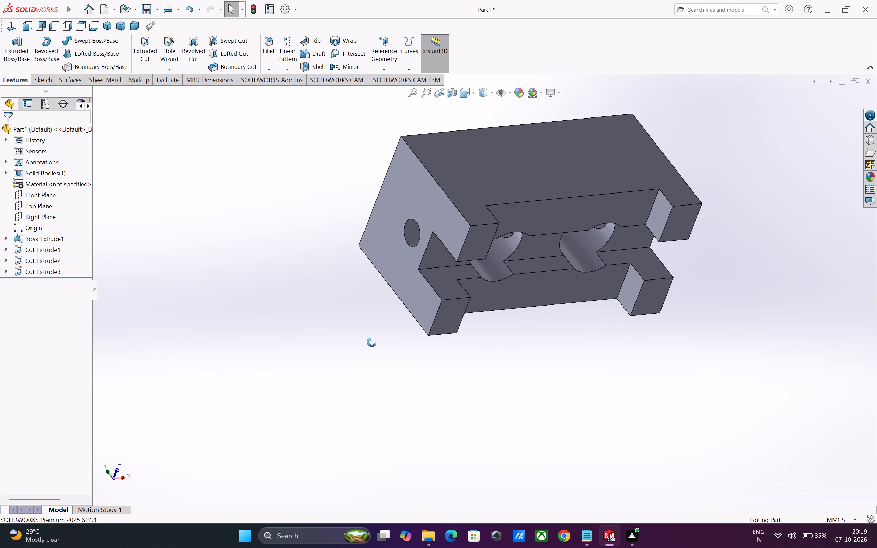
pyautogui.moveTo(372, 342); pyautogui.dragTo(500, 363, button='middle')
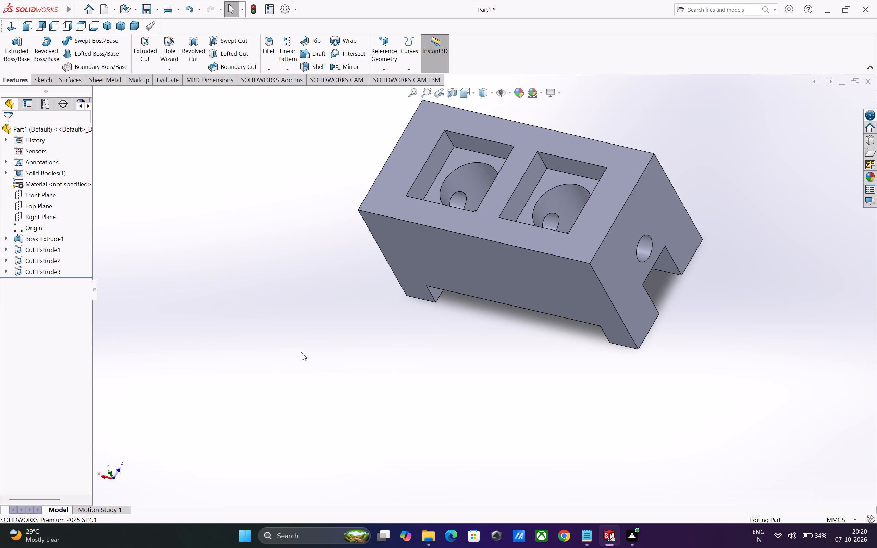
pyautogui.moveTo(429, 362); pyautogui.dragTo(210, 349, button='middle')
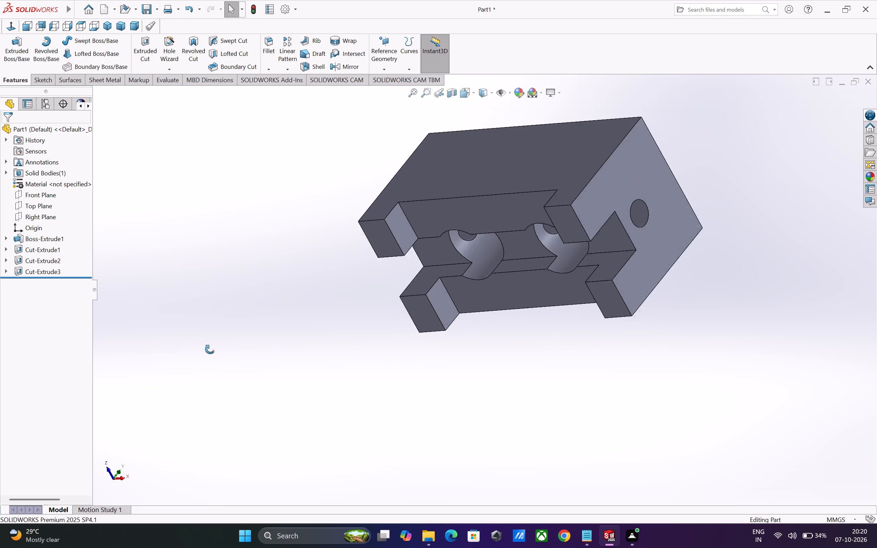
pyautogui.moveTo(210, 349); pyautogui.dragTo(145, 360, button='middle')
pyautogui.moveTo(523, 384); pyautogui.dragTo(435, 367, button='middle')
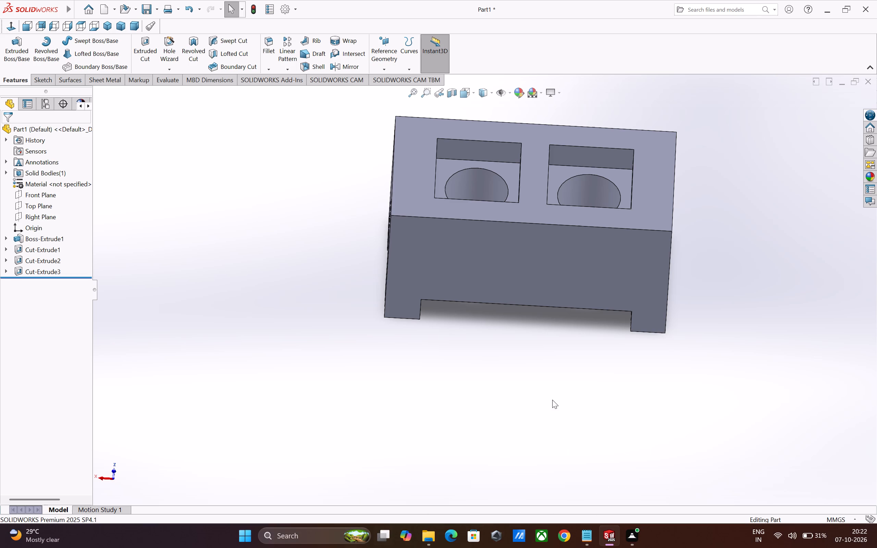
pyautogui.moveTo(531, 392); pyautogui.dragTo(309, 391, button='middle')
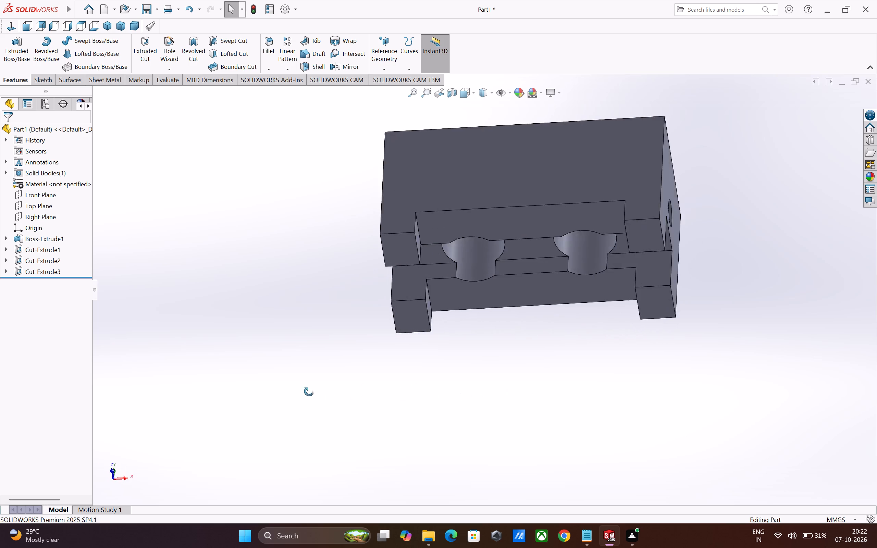
pyautogui.moveTo(309, 391); pyautogui.dragTo(171, 392, button='middle')
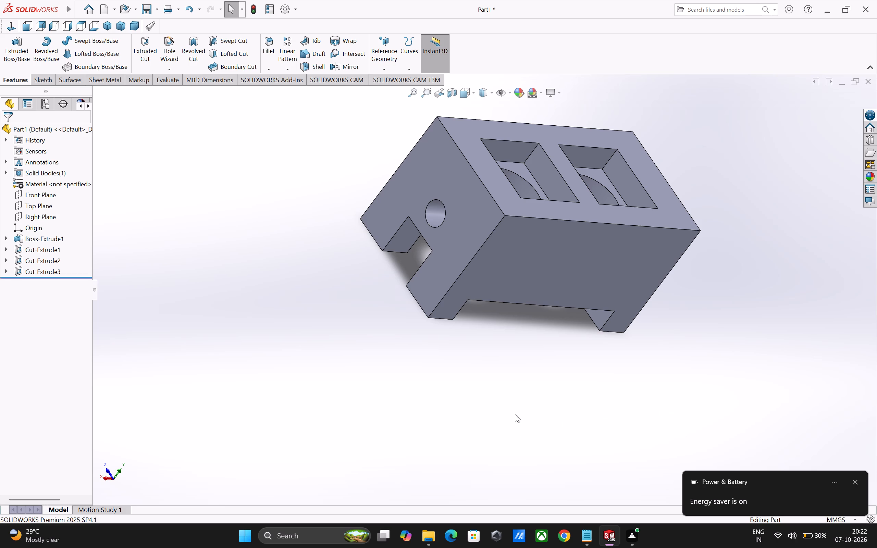
# Inspect the finished block from all around, checking the top pockets, through holes, end-face hole, lengthwise channel and underside notch.
pyautogui.moveTo(514, 403); pyautogui.dragTo(736, 390, button='middle')
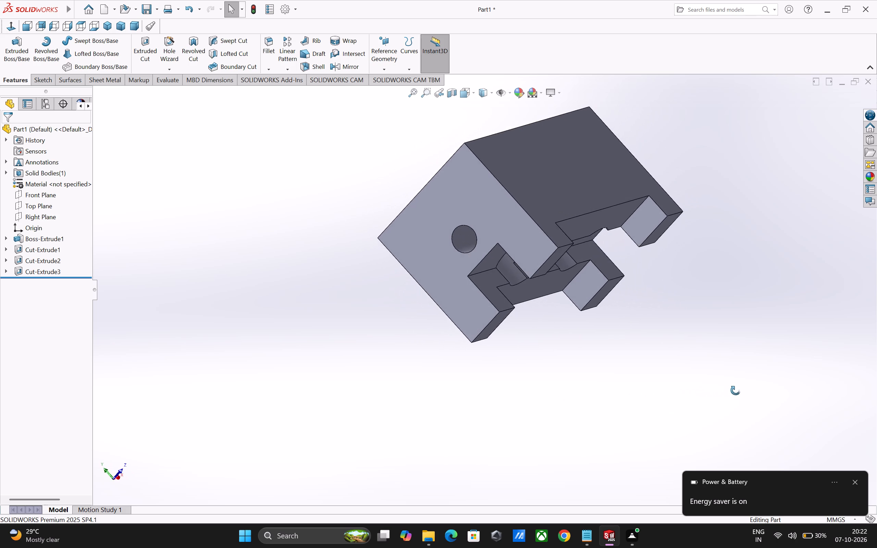
pyautogui.moveTo(736, 390); pyautogui.dragTo(428, 424, button='middle')
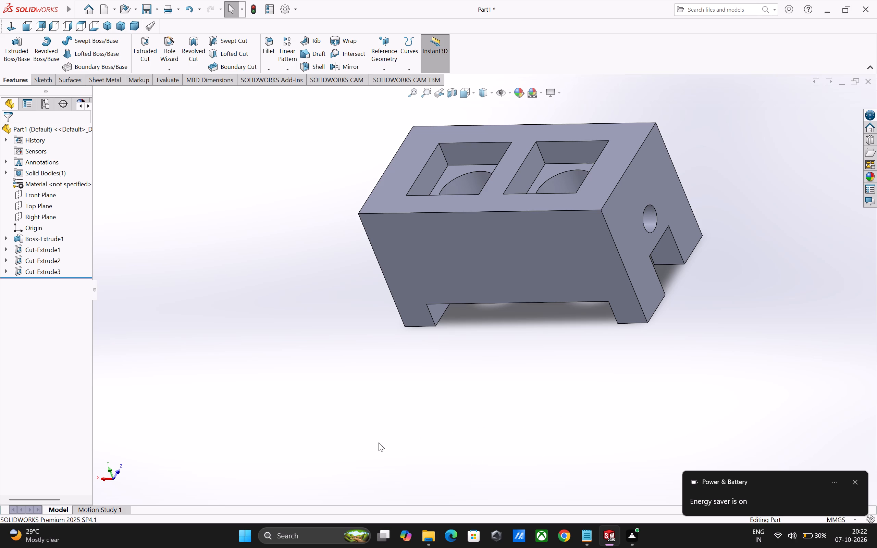
pyautogui.moveTo(458, 419); pyautogui.dragTo(505, 413, button='middle')
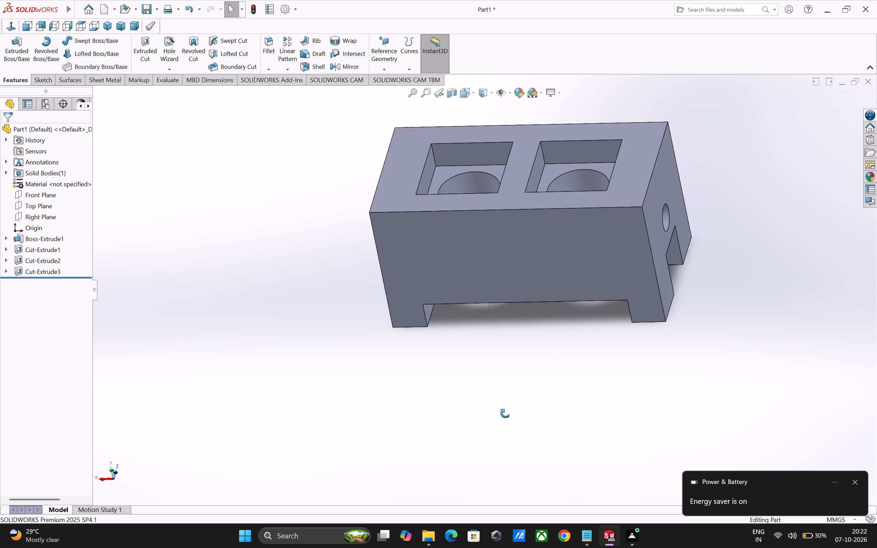
pyautogui.moveTo(505, 413); pyautogui.dragTo(215, 386, button='middle')
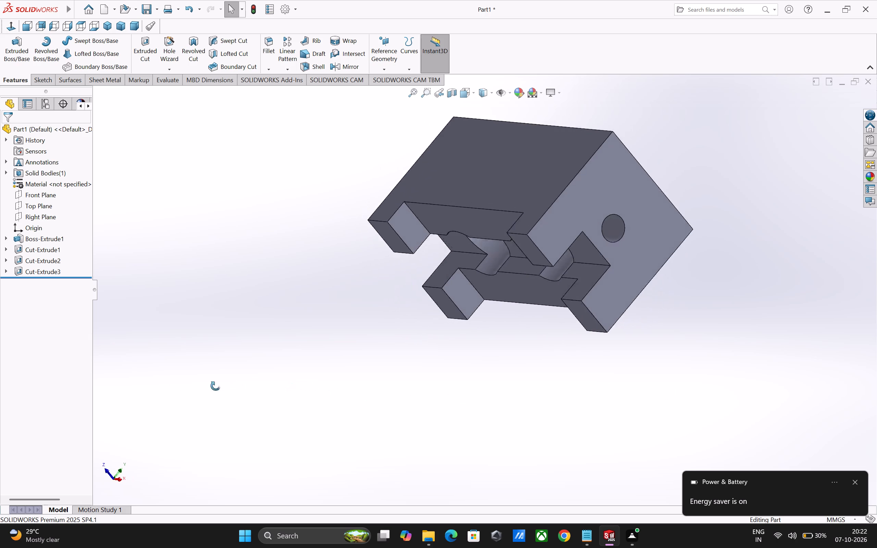
pyautogui.moveTo(215, 386); pyautogui.dragTo(145, 381, button='middle')
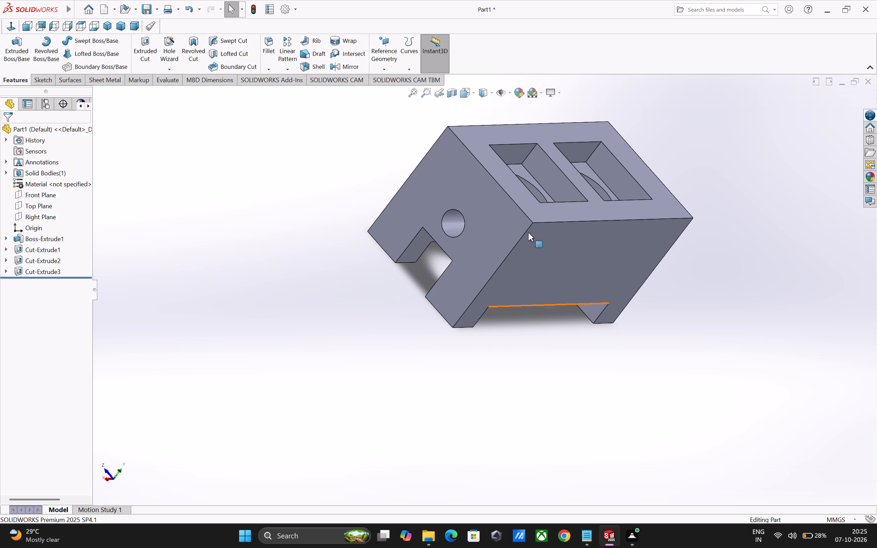
pyautogui.moveTo(690, 379); pyautogui.dragTo(688, 378, button='middle')
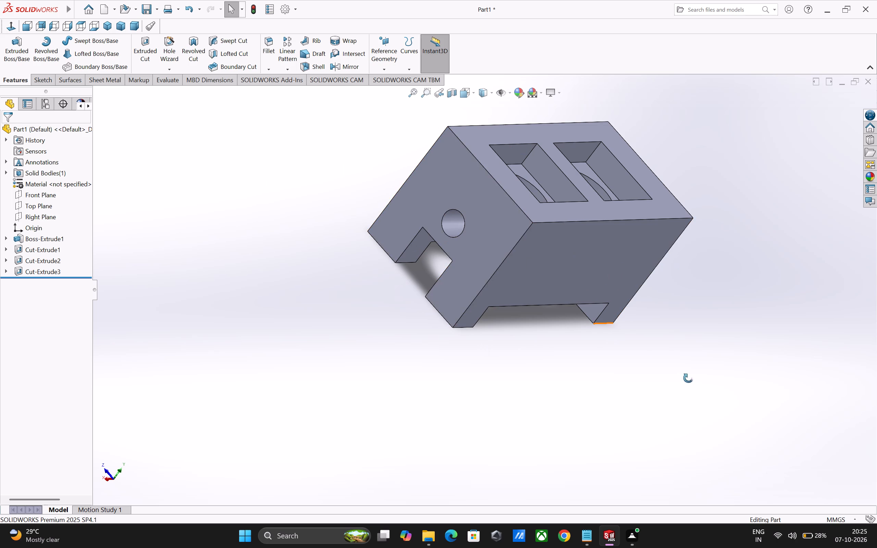
pyautogui.moveTo(688, 378); pyautogui.dragTo(273, 376, button='middle')
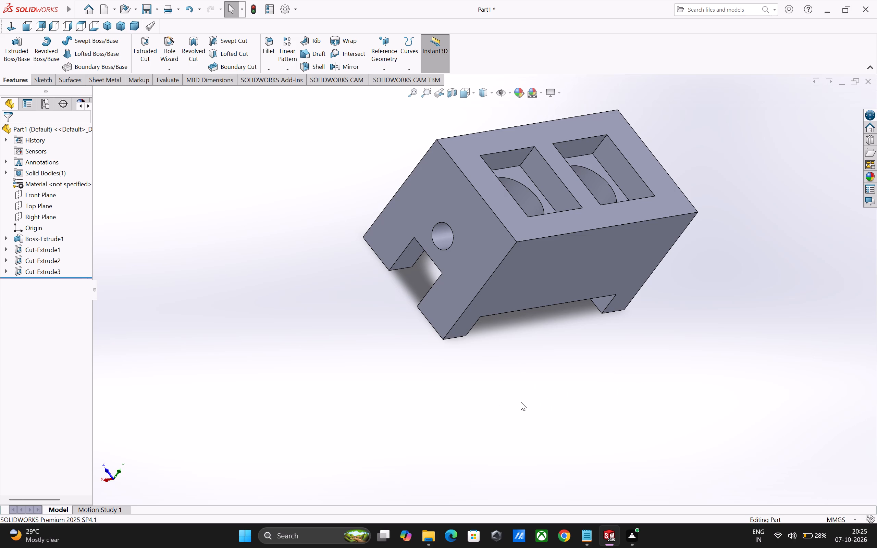
pyautogui.moveTo(606, 374); pyautogui.dragTo(494, 373, button='middle')
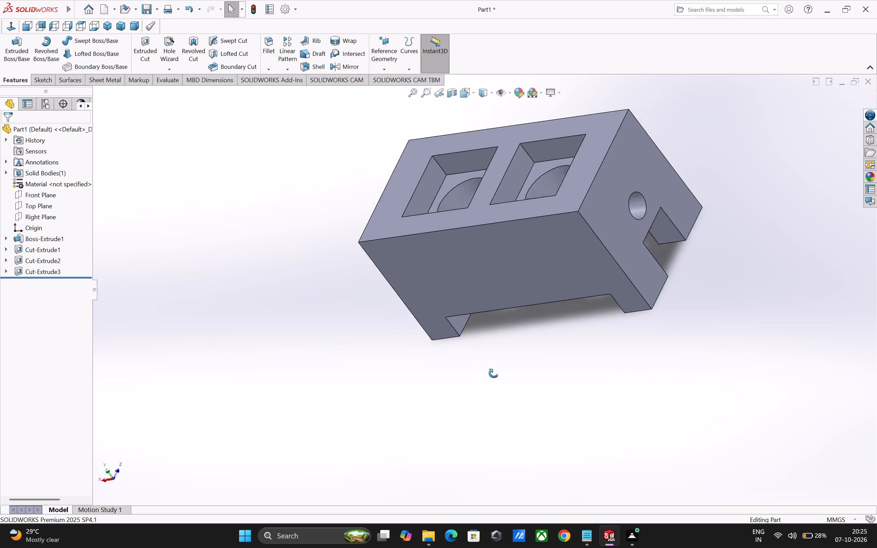
pyautogui.moveTo(494, 373); pyautogui.dragTo(182, 393, button='middle')
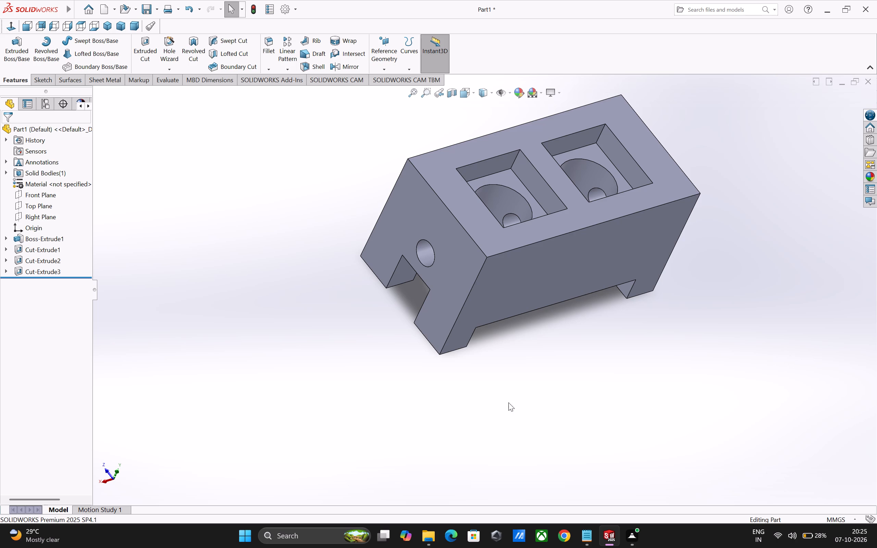
pyautogui.moveTo(673, 442); pyautogui.dragTo(356, 430, button='middle')
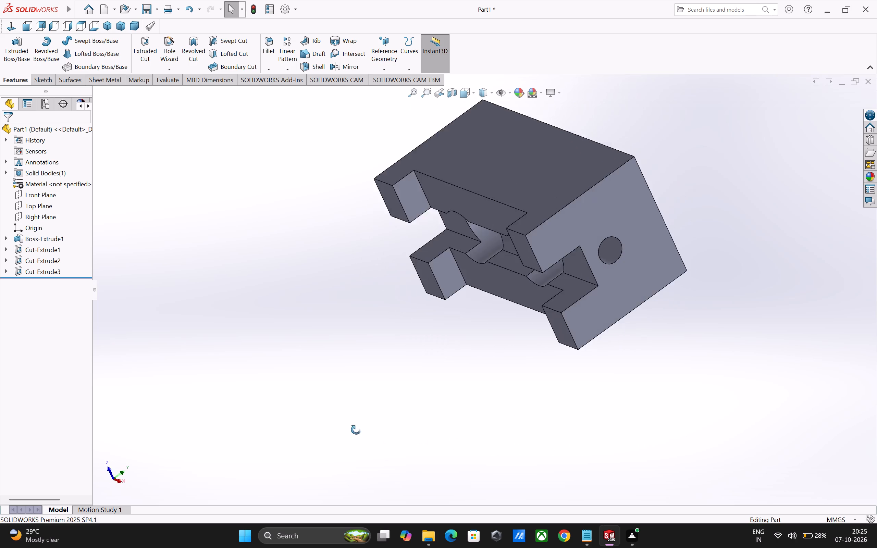
pyautogui.moveTo(356, 430); pyautogui.dragTo(225, 421, button='middle')
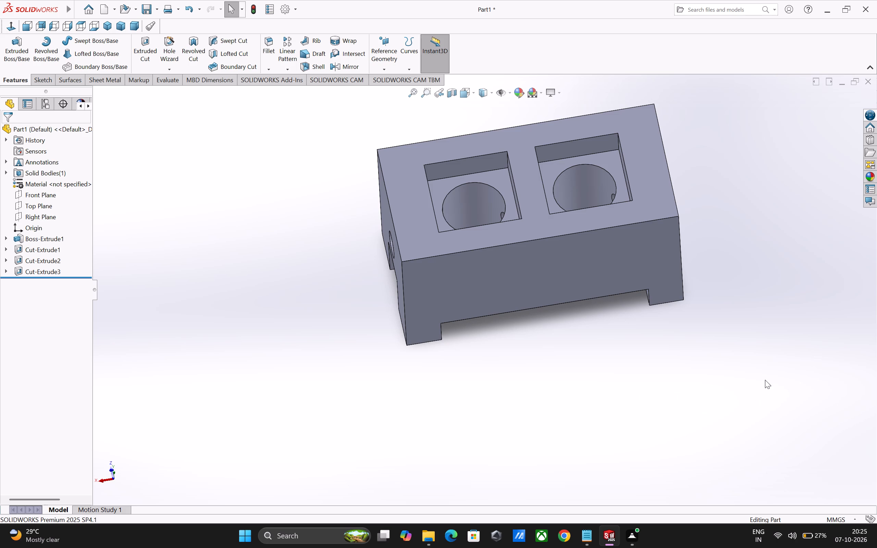
pyautogui.moveTo(646, 385); pyautogui.dragTo(284, 404, button='middle')
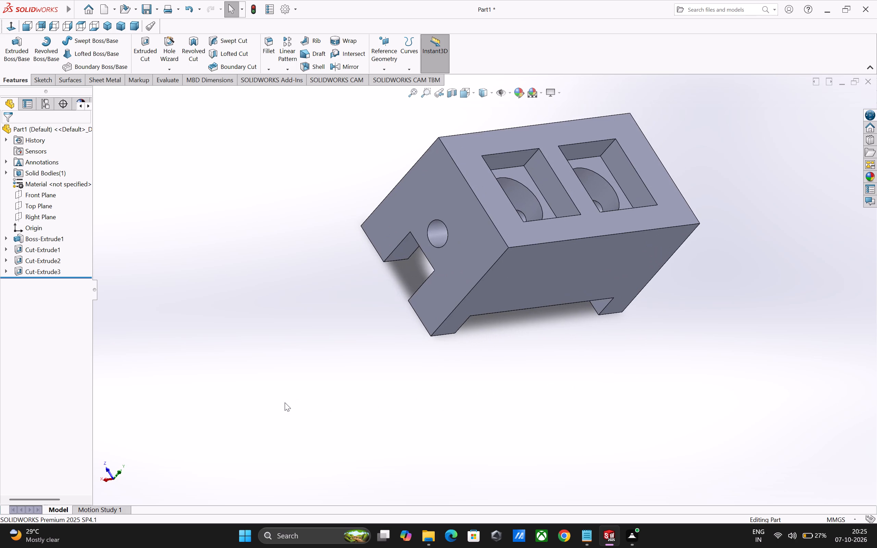
pyautogui.moveTo(692, 395); pyautogui.dragTo(590, 376, button='middle')
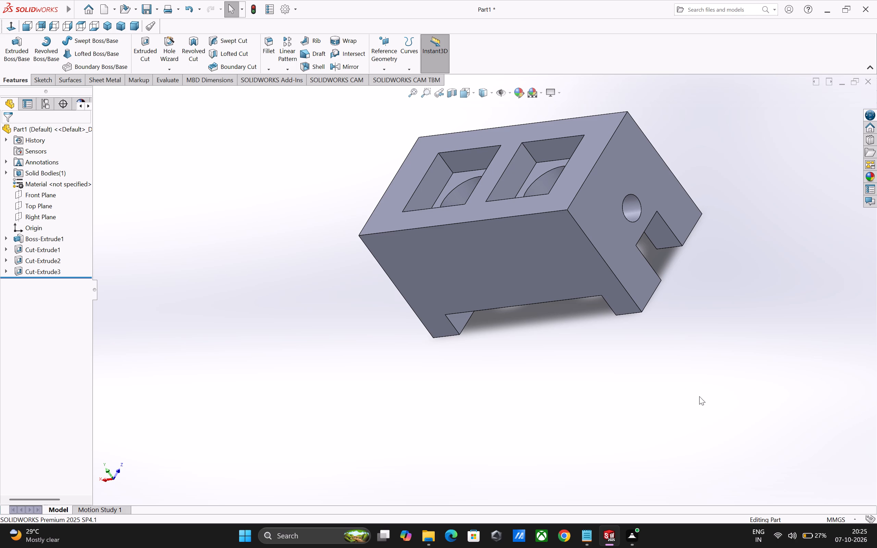
pyautogui.moveTo(697, 396); pyautogui.dragTo(404, 410, button='middle')
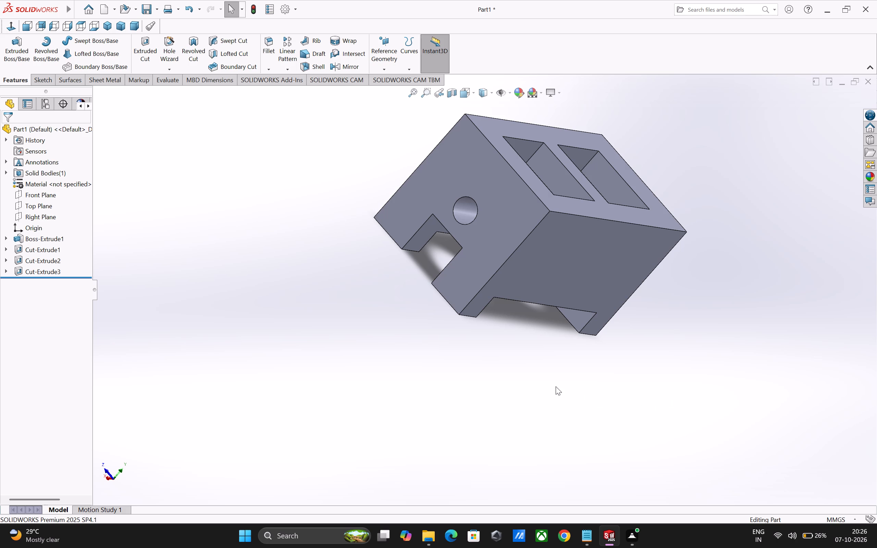
pyautogui.moveTo(582, 376); pyautogui.dragTo(566, 382, button='middle')
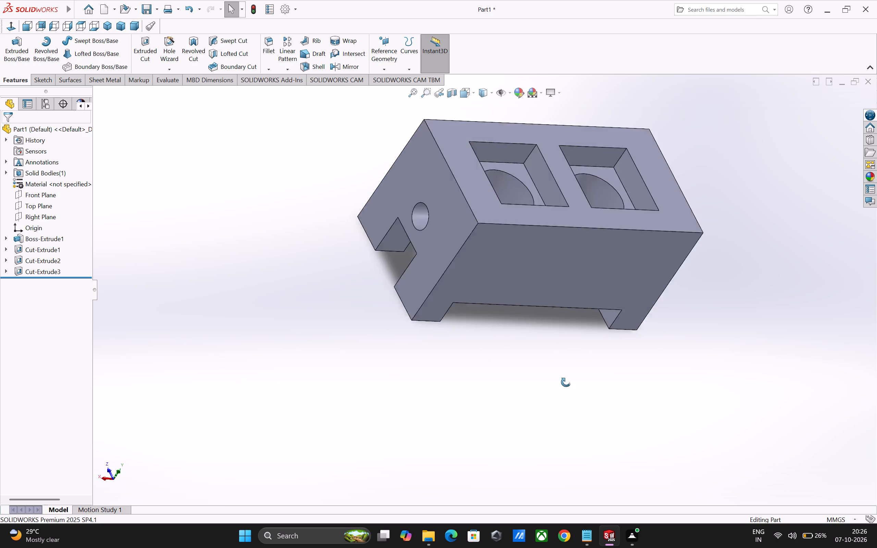
pyautogui.moveTo(566, 382); pyautogui.dragTo(693, 384, button='middle')
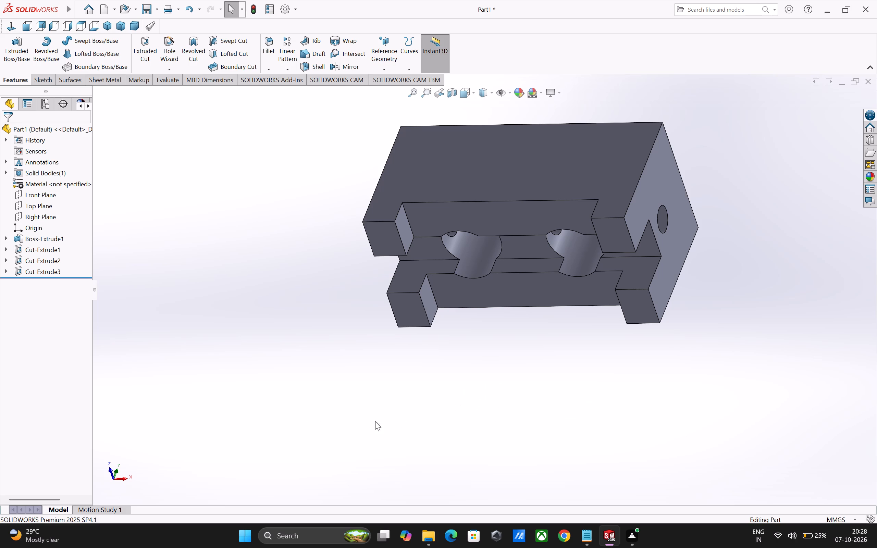
pyautogui.moveTo(501, 393); pyautogui.dragTo(273, 407, button='middle')
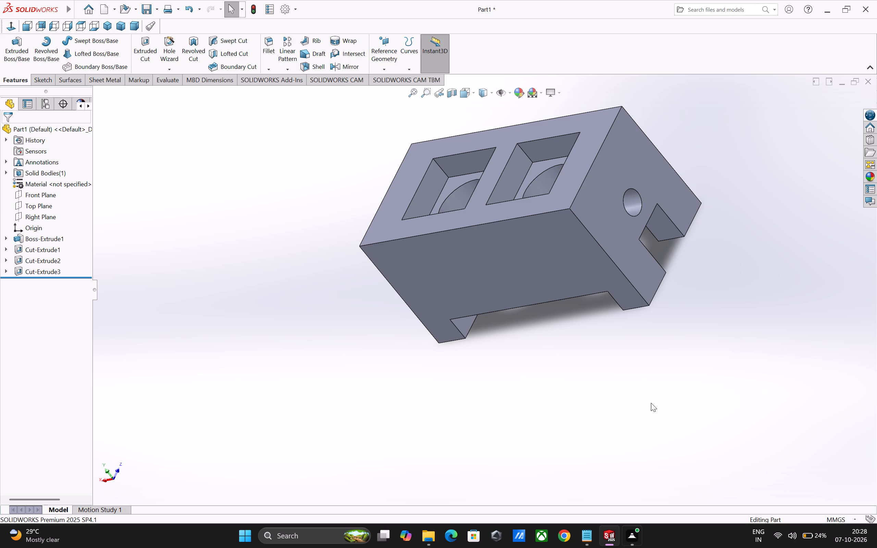
pyautogui.moveTo(648, 399); pyautogui.dragTo(270, 446, button='middle')
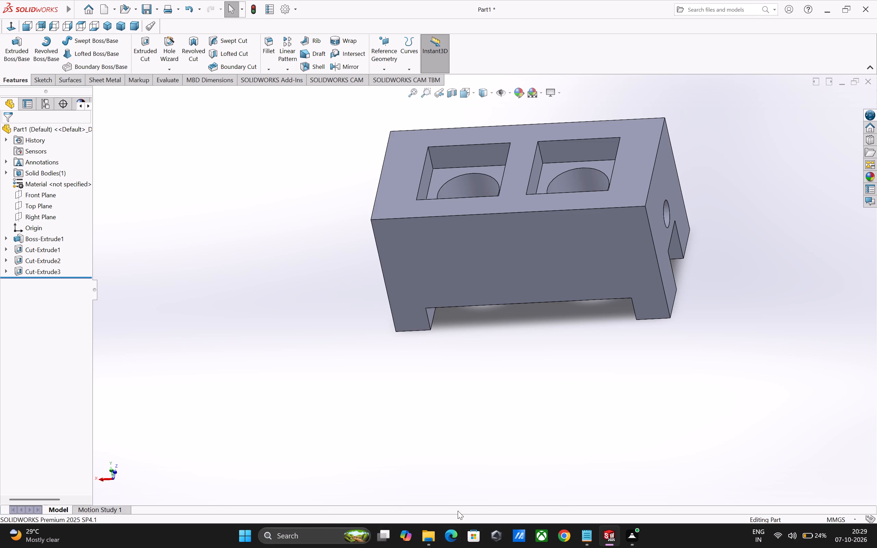
pyautogui.moveTo(528, 369); pyautogui.dragTo(526, 369, button='middle')
pyautogui.moveTo(526, 369); pyautogui.dragTo(163, 386, button='middle')
pyautogui.moveTo(511, 361); pyautogui.dragTo(379, 346, button='middle')
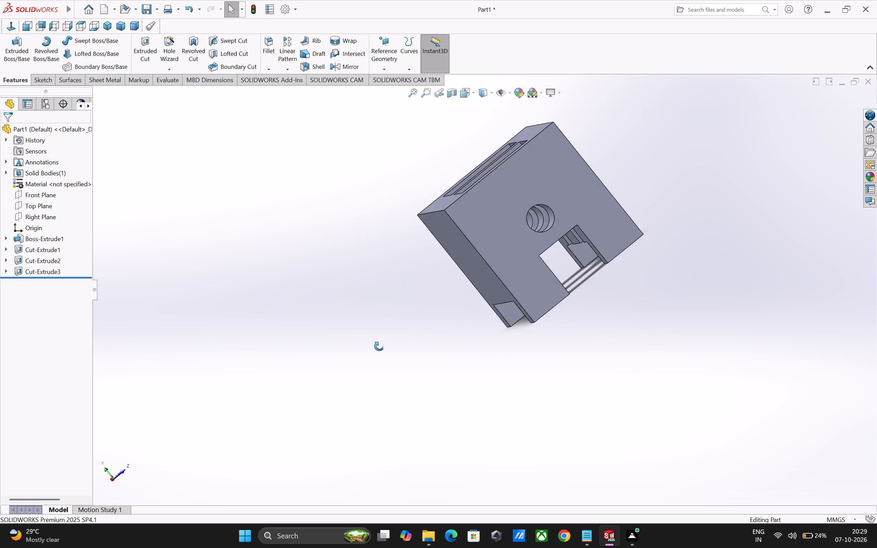
pyautogui.moveTo(379, 346); pyautogui.dragTo(343, 341, button='middle')
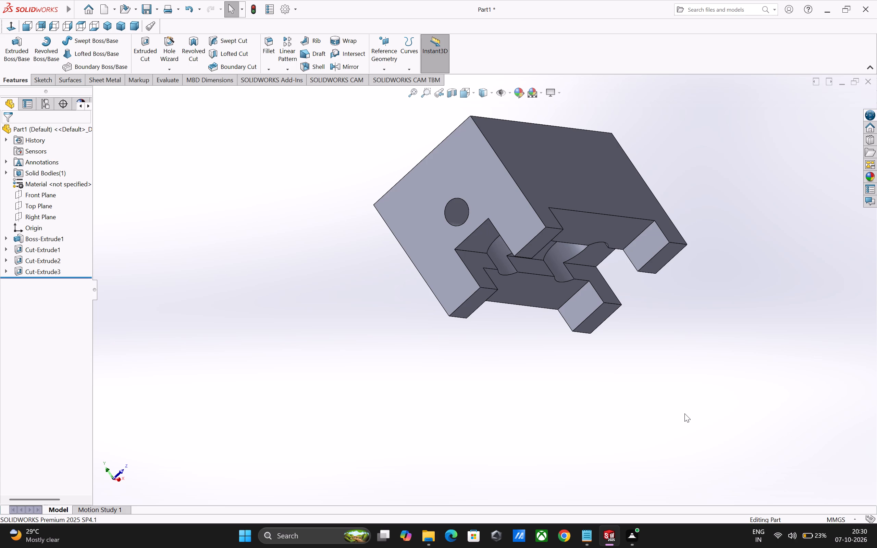
pyautogui.moveTo(631, 387); pyautogui.dragTo(539, 395, button='middle')
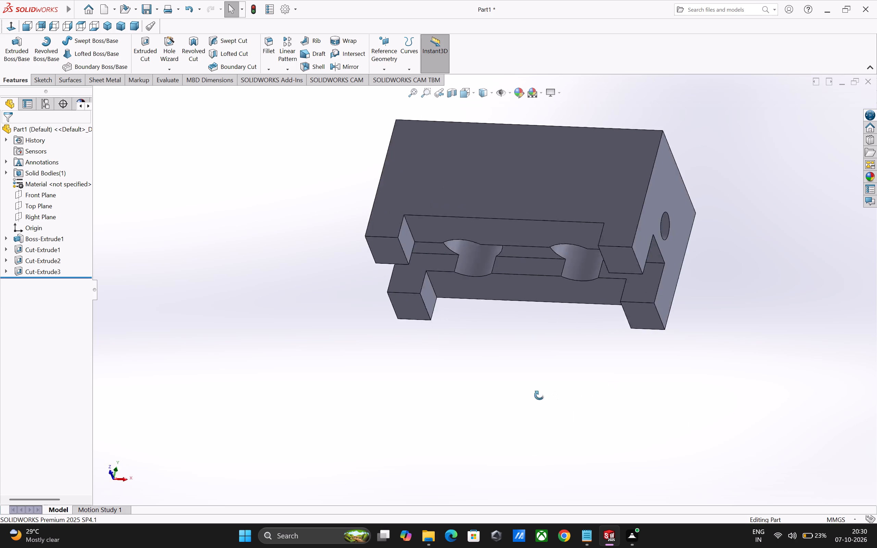
pyautogui.moveTo(539, 395); pyautogui.dragTo(455, 395, button='middle')
pyautogui.moveTo(442, 395); pyautogui.dragTo(359, 380, button='middle')
pyautogui.moveTo(536, 410); pyautogui.dragTo(363, 382, button='middle')
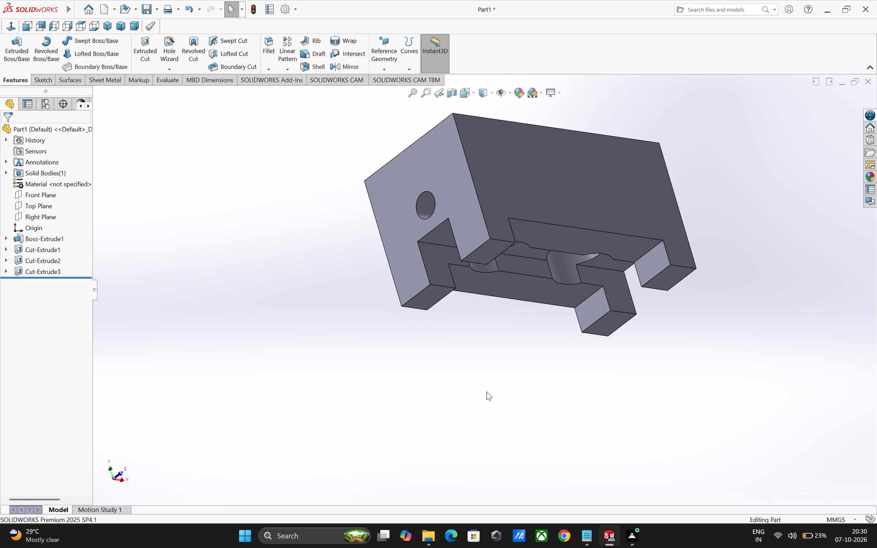
pyautogui.moveTo(666, 395); pyautogui.dragTo(462, 379, button='middle')
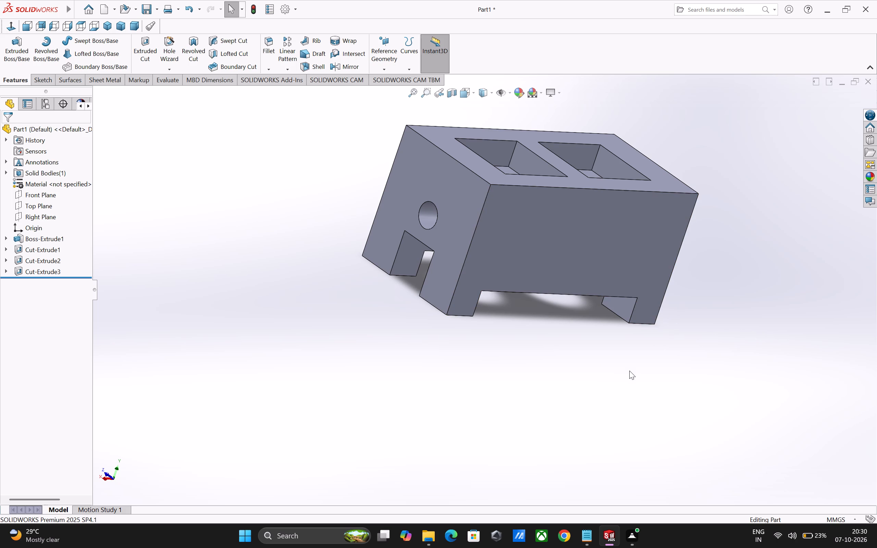
pyautogui.moveTo(625, 369); pyautogui.dragTo(271, 331, button='middle')
pyautogui.moveTo(729, 413); pyautogui.dragTo(669, 401, button='middle')
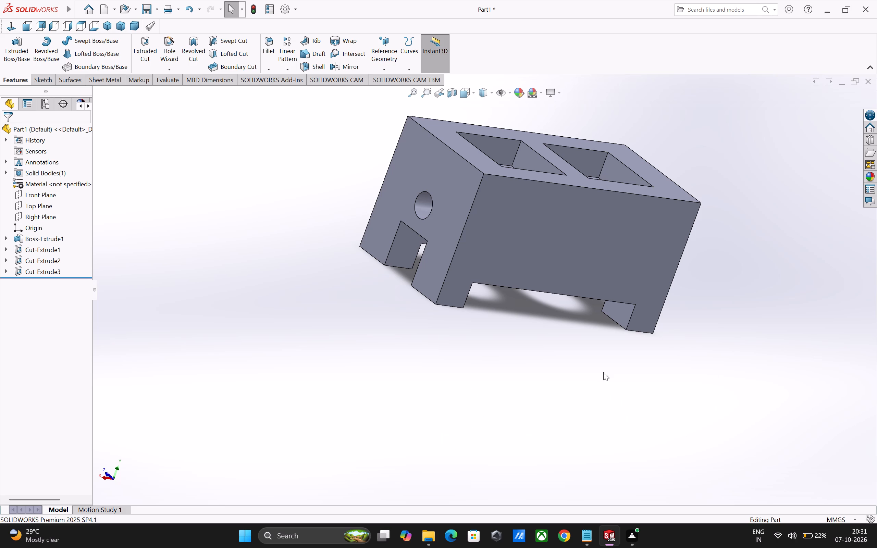
pyautogui.moveTo(673, 361); pyautogui.dragTo(511, 352, button='middle')
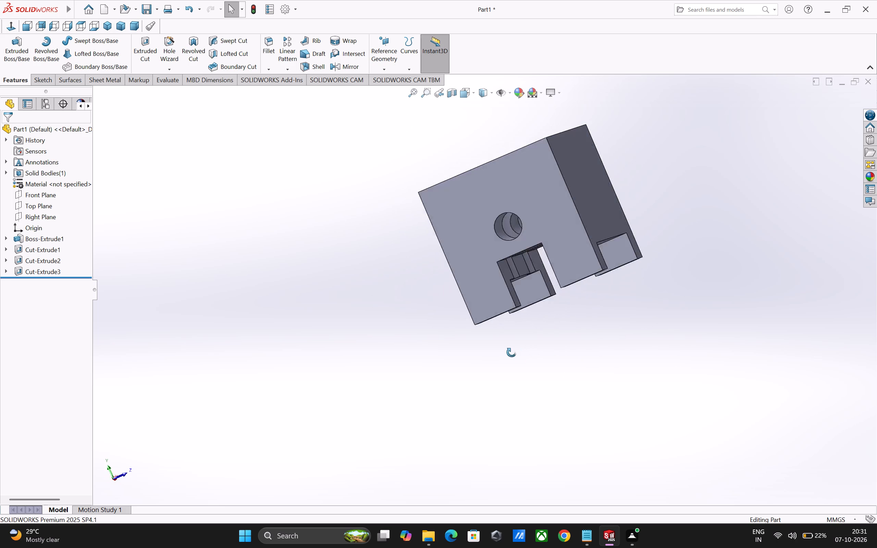
pyautogui.moveTo(511, 352); pyautogui.dragTo(461, 361, button='middle')
pyautogui.moveTo(702, 376); pyautogui.dragTo(545, 401, button='middle')
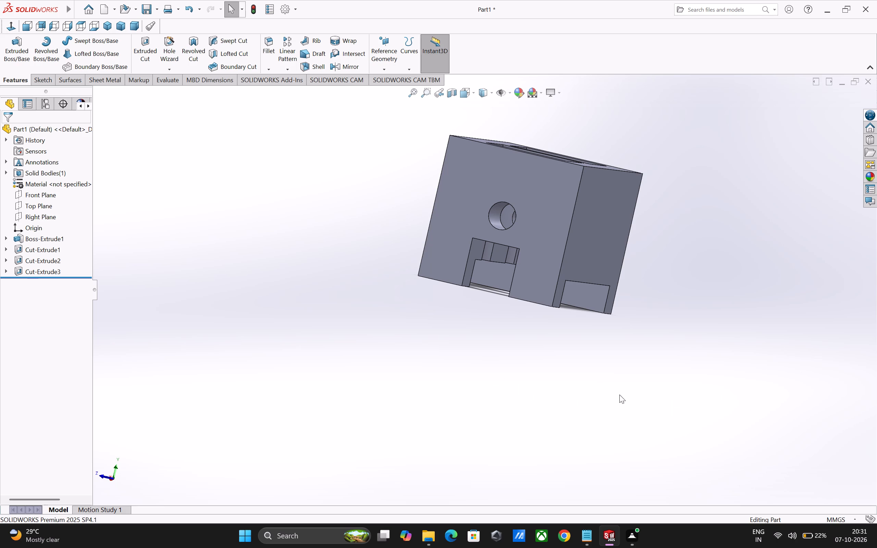
pyautogui.moveTo(604, 407); pyautogui.dragTo(430, 397, button='middle')
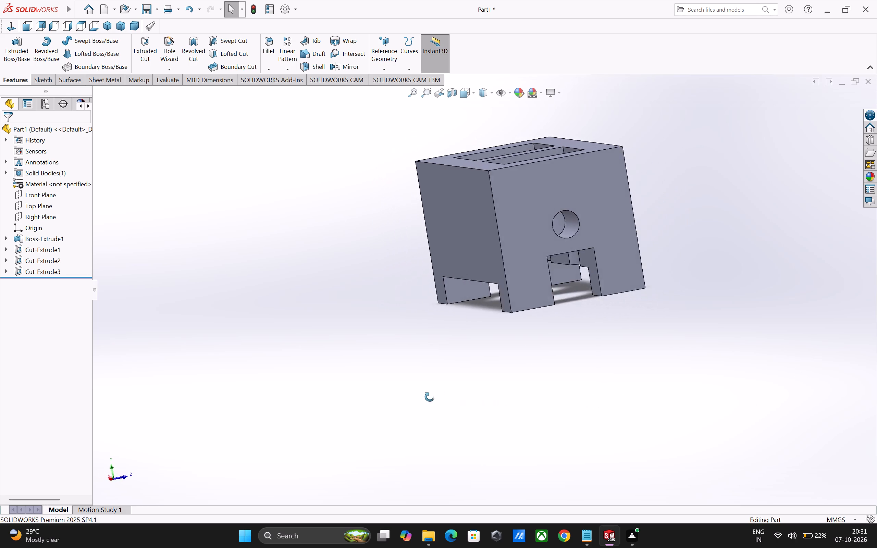
pyautogui.moveTo(430, 397); pyautogui.dragTo(397, 396, button='middle')
pyautogui.moveTo(615, 376); pyautogui.dragTo(618, 376, button='middle')
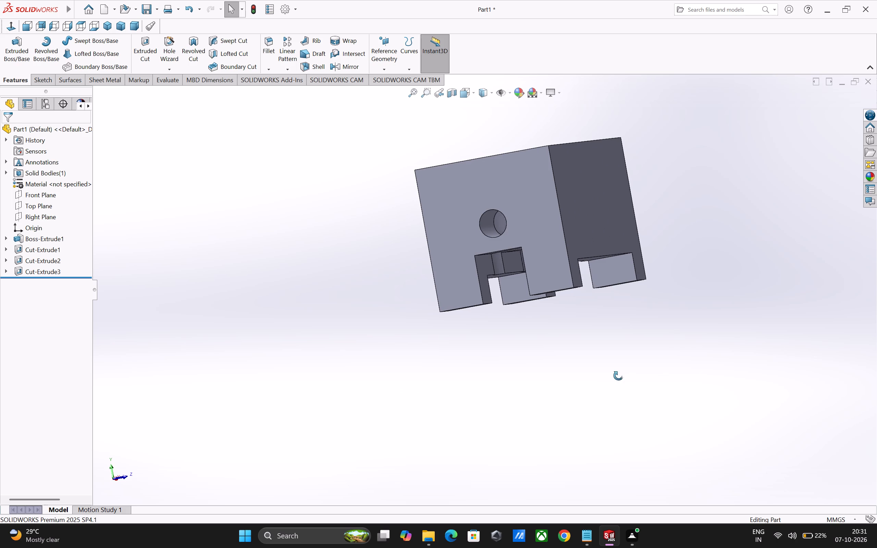
pyautogui.moveTo(618, 376); pyautogui.dragTo(734, 375, button='middle')
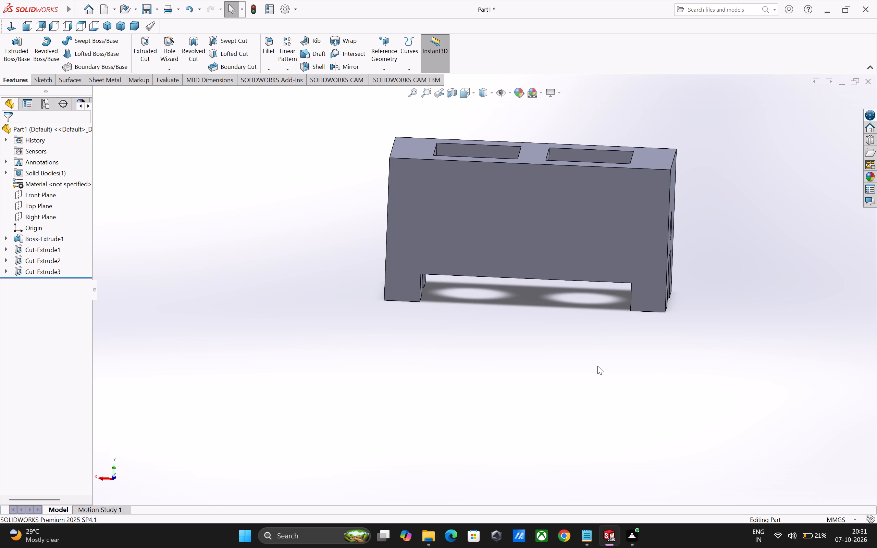
pyautogui.moveTo(594, 365); pyautogui.dragTo(440, 365, button='middle')
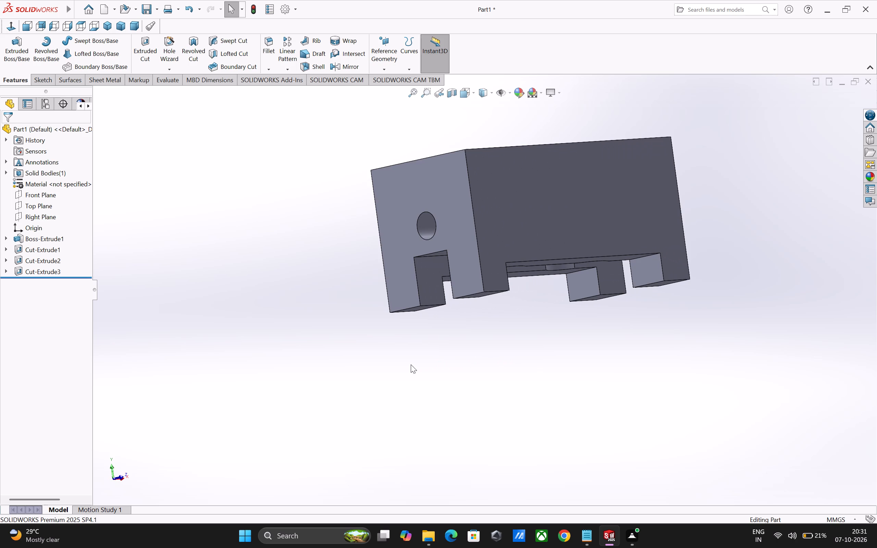
pyautogui.moveTo(412, 364); pyautogui.dragTo(475, 400, button='middle')
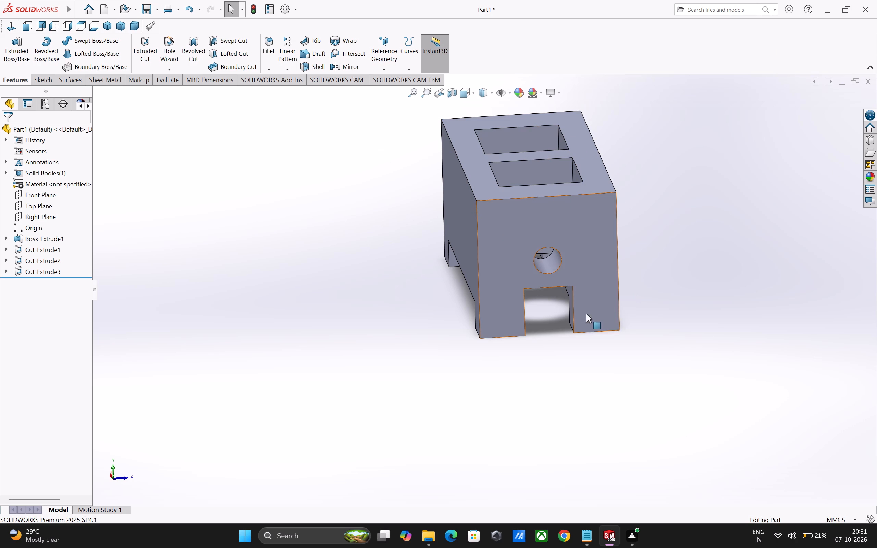
pyautogui.moveTo(641, 364); pyautogui.dragTo(540, 372, button='middle')
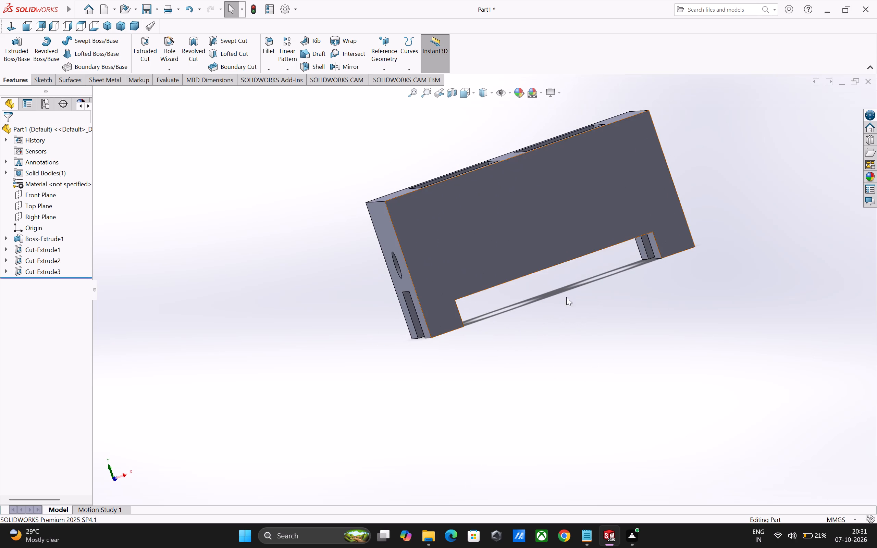
pyautogui.moveTo(731, 321); pyautogui.dragTo(749, 351, button='middle')
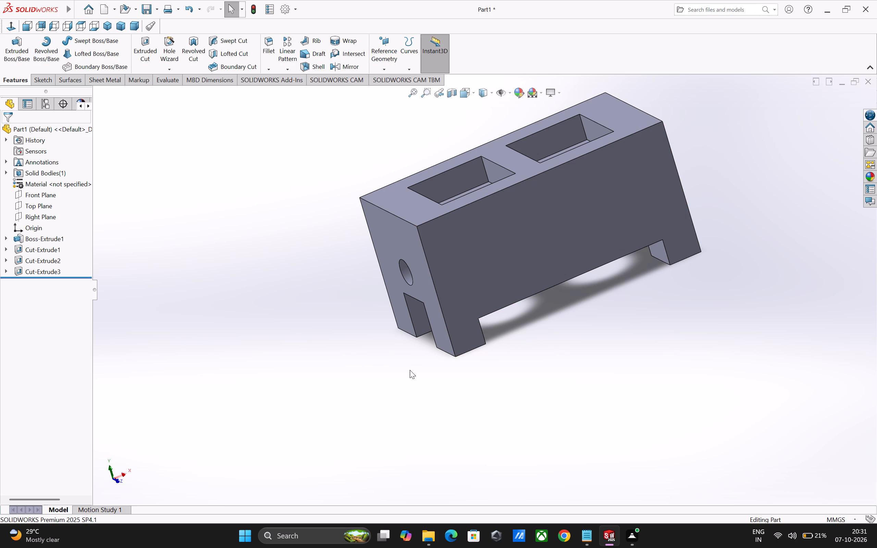
pyautogui.moveTo(361, 368); pyautogui.dragTo(434, 368, button='middle')
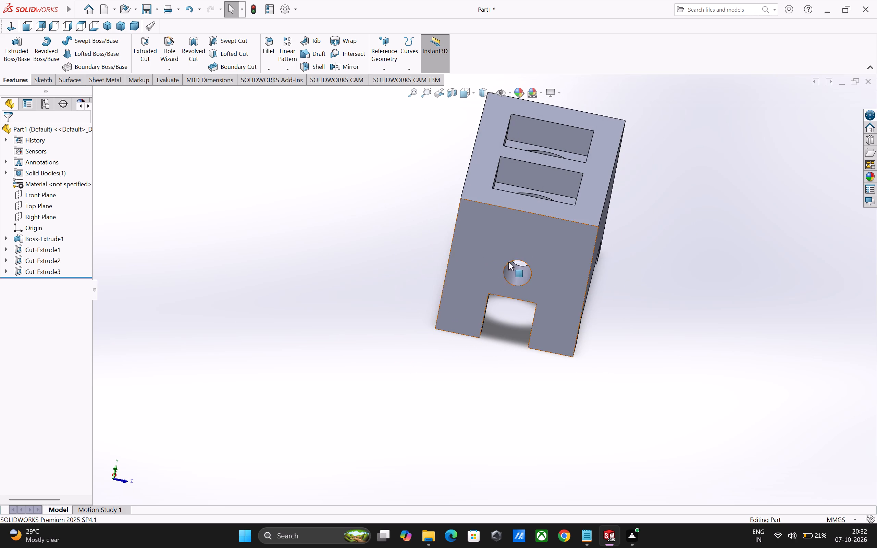
# Review the block from all sides, checking the top pockets, both end faces, the long sides, the lengthwise hole and channel, and the underside.
pyautogui.moveTo(344, 288); pyautogui.dragTo(747, 341, button='middle')
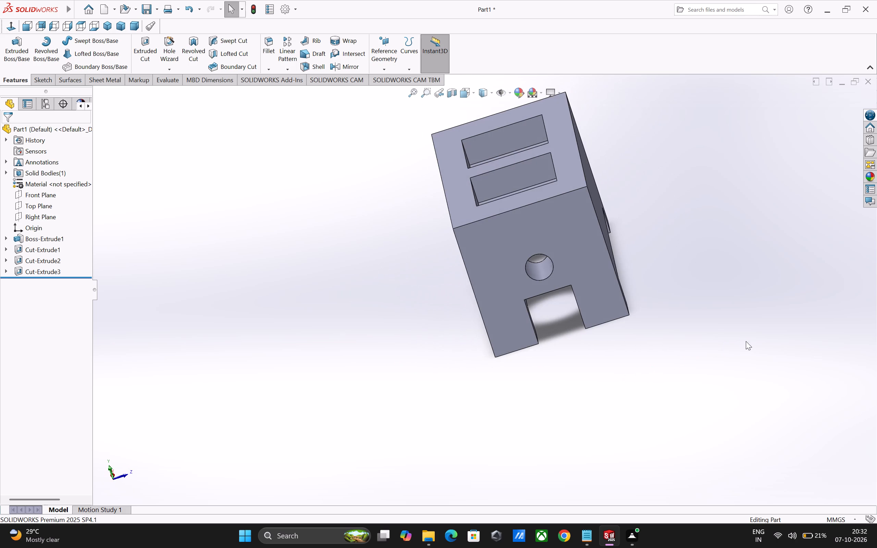
pyautogui.moveTo(316, 327); pyautogui.dragTo(586, 316, button='middle')
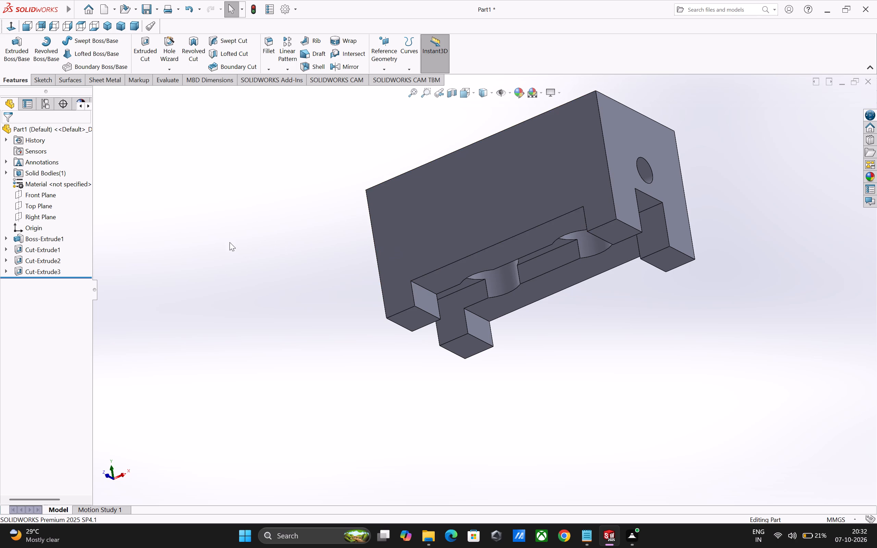
pyautogui.moveTo(308, 221); pyautogui.dragTo(384, 249, button='middle')
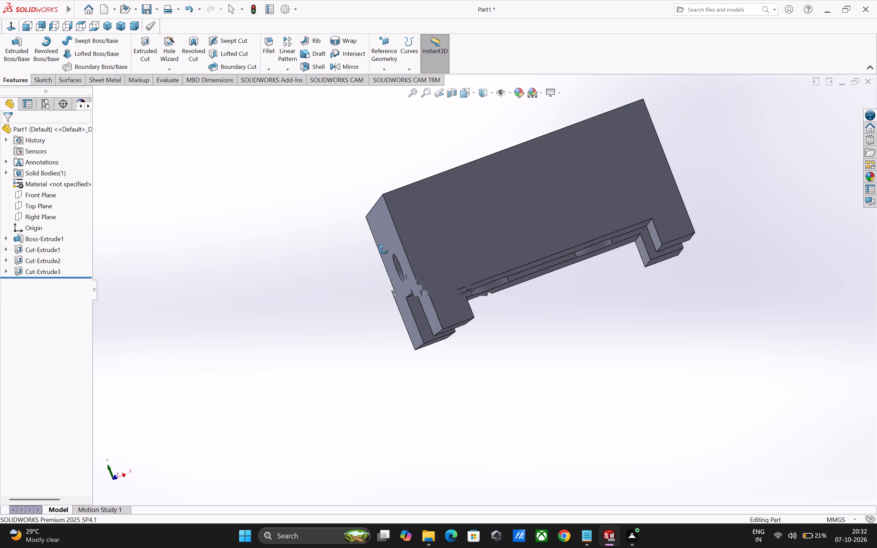
pyautogui.moveTo(384, 249); pyautogui.dragTo(610, 266, button='middle')
pyautogui.scroll(-1, 475, 266)
pyautogui.moveTo(355, 315); pyautogui.dragTo(206, 260, button='middle')
pyautogui.moveTo(330, 340); pyautogui.dragTo(233, 279, button='middle')
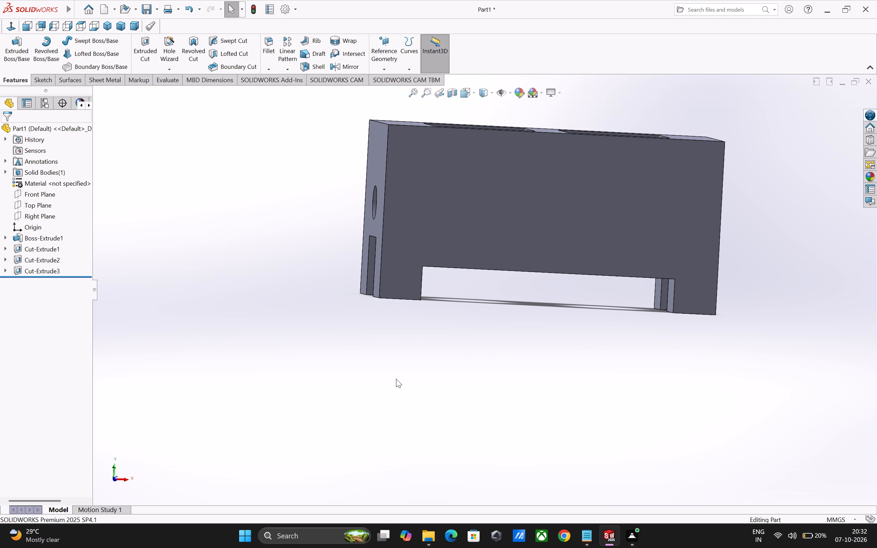
pyautogui.moveTo(505, 353); pyautogui.dragTo(336, 353, button='middle')
pyautogui.moveTo(310, 353); pyautogui.dragTo(250, 352, button='middle')
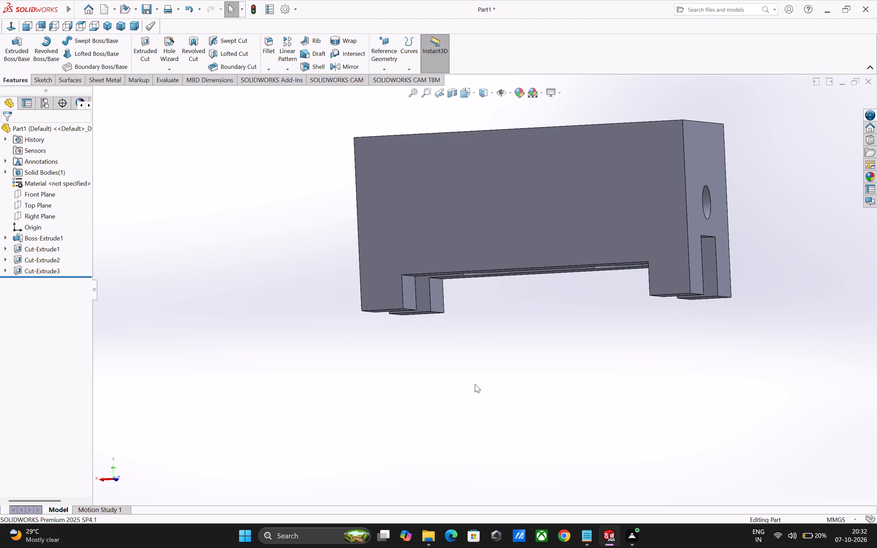
pyautogui.moveTo(520, 398); pyautogui.dragTo(414, 410, button='middle')
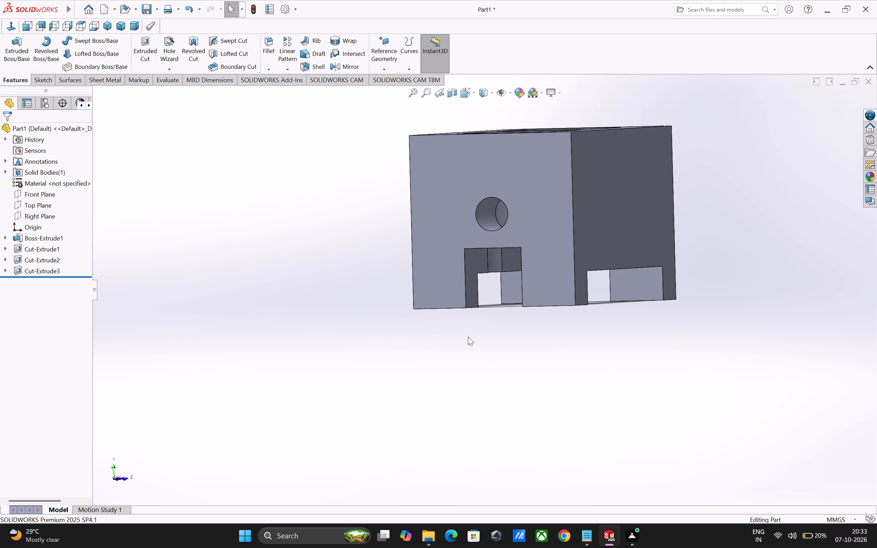
pyautogui.moveTo(646, 333); pyautogui.dragTo(514, 366, button='middle')
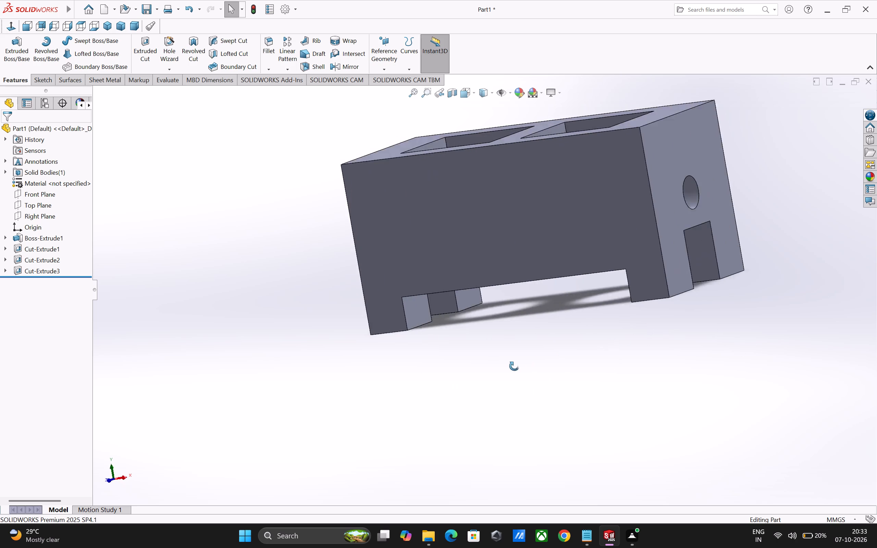
pyautogui.moveTo(514, 366); pyautogui.dragTo(359, 368, button='middle')
pyautogui.moveTo(737, 364); pyautogui.dragTo(597, 373, button='middle')
pyautogui.moveTo(723, 384); pyautogui.dragTo(720, 384, button='middle')
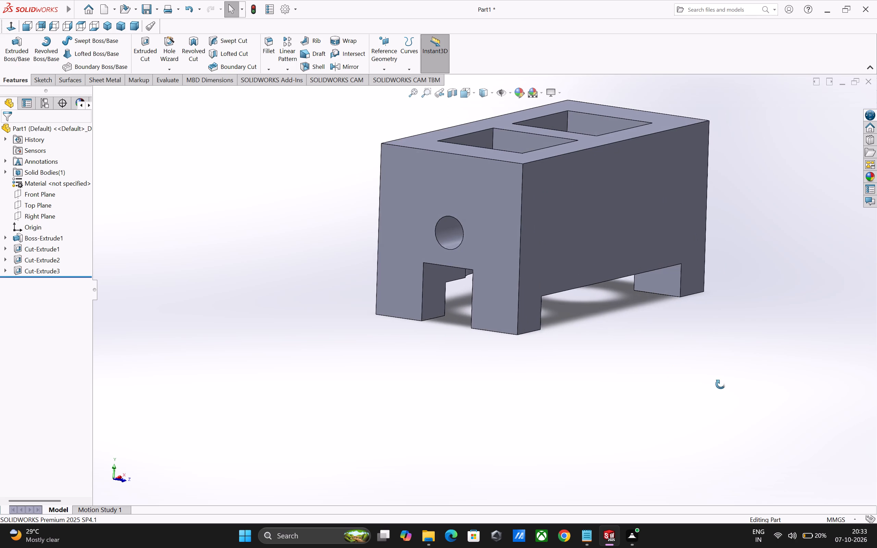
pyautogui.moveTo(720, 384); pyautogui.dragTo(531, 410, button='middle')
pyautogui.moveTo(837, 393); pyautogui.dragTo(483, 358, button='middle')
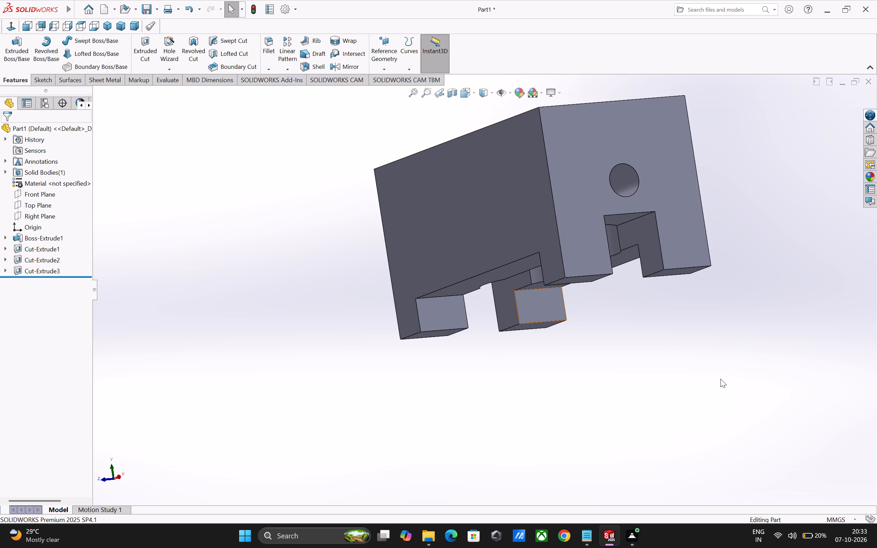
pyautogui.moveTo(641, 377); pyautogui.dragTo(351, 374, button='middle')
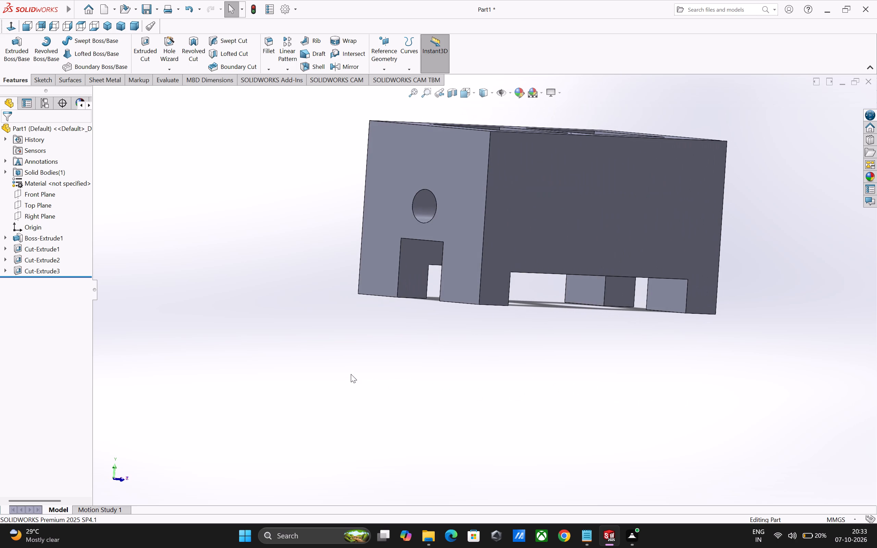
pyautogui.moveTo(594, 402); pyautogui.dragTo(402, 394, button='middle')
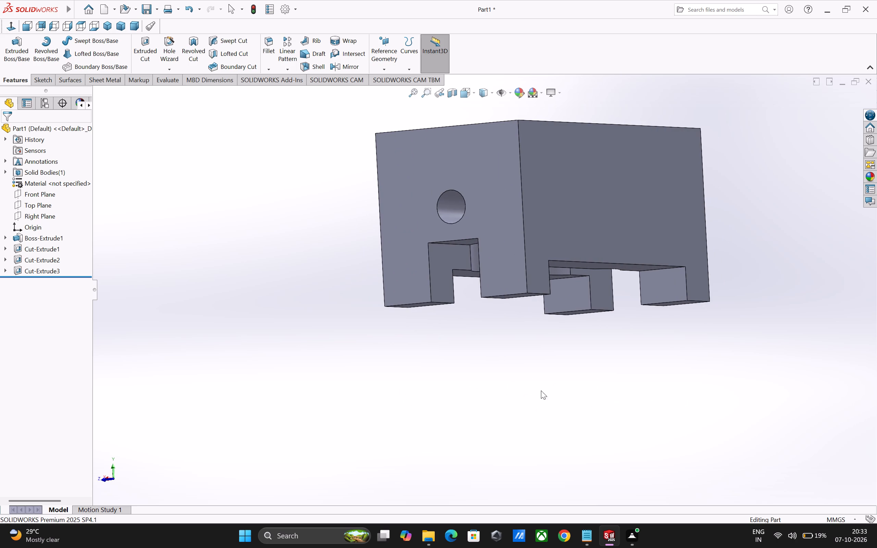
pyautogui.moveTo(654, 406); pyautogui.dragTo(465, 398, button='middle')
pyautogui.moveTo(596, 407); pyautogui.dragTo(398, 394, button='middle')
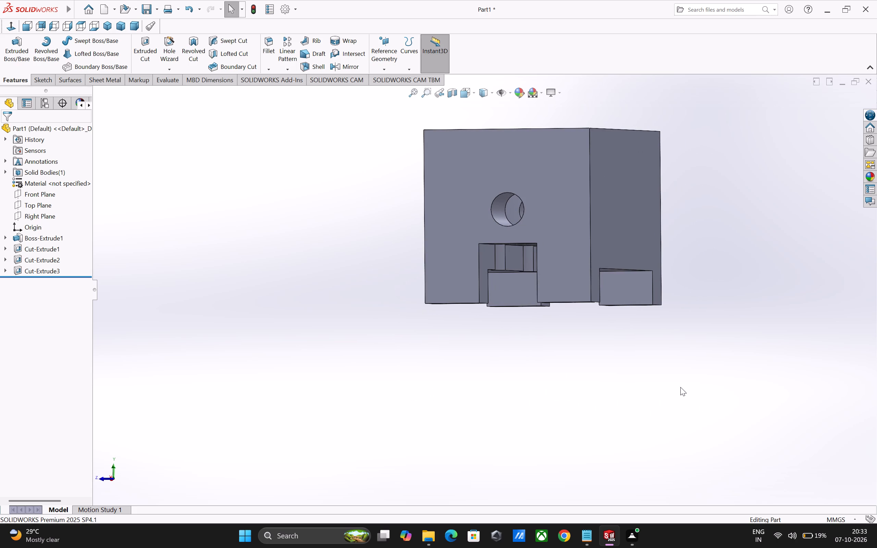
pyautogui.moveTo(639, 395); pyautogui.dragTo(472, 387, button='middle')
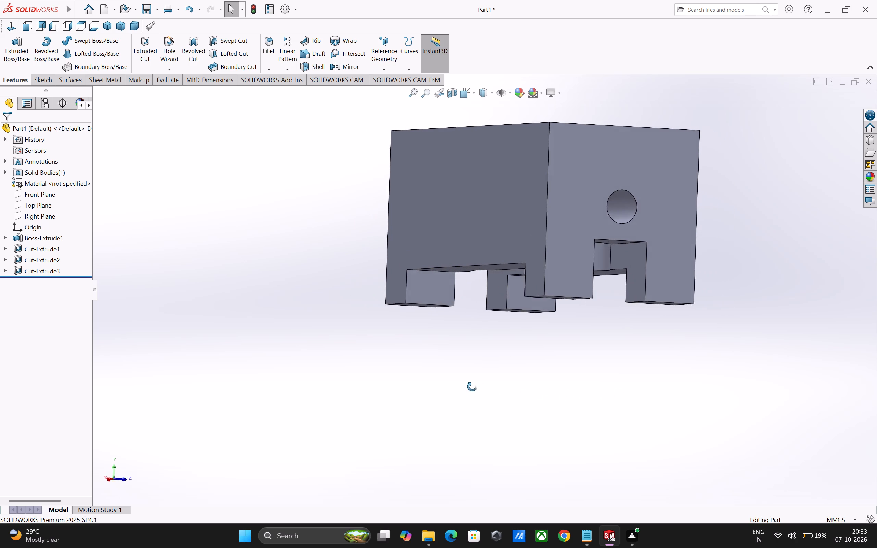
pyautogui.moveTo(472, 387); pyautogui.dragTo(468, 386, button='middle')
pyautogui.moveTo(716, 431); pyautogui.dragTo(522, 429, button='middle')
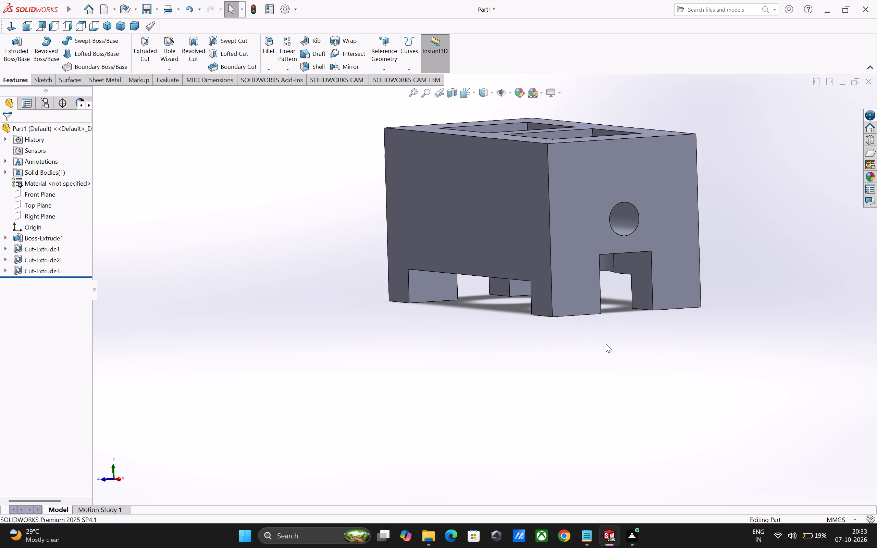
pyautogui.moveTo(527, 377); pyautogui.dragTo(431, 409, button='middle')
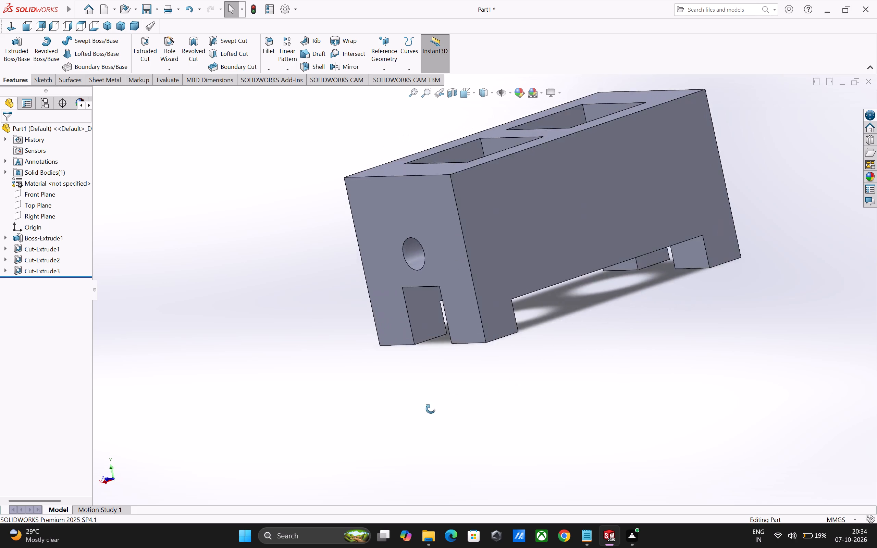
pyautogui.moveTo(431, 409); pyautogui.dragTo(384, 418, button='middle')
pyautogui.moveTo(519, 414); pyautogui.dragTo(455, 468, button='middle')
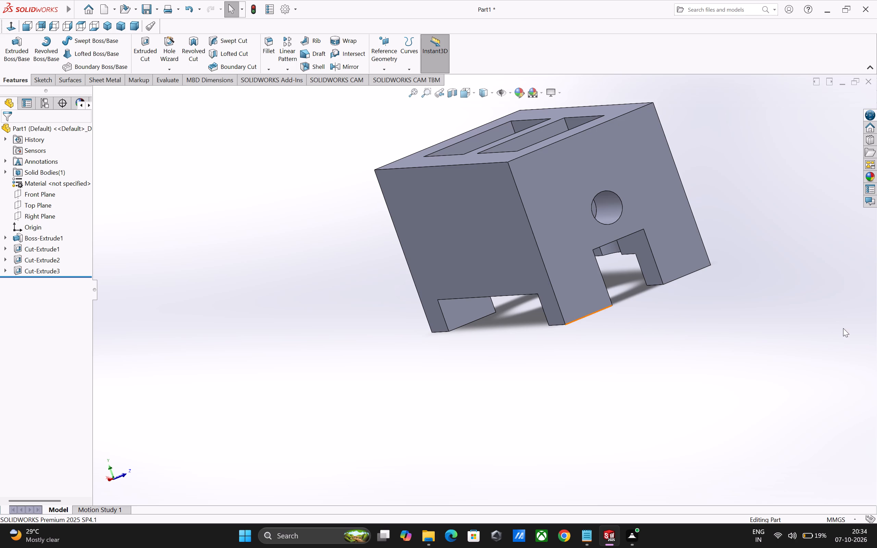
pyautogui.moveTo(696, 309); pyautogui.dragTo(422, 340, button='middle')
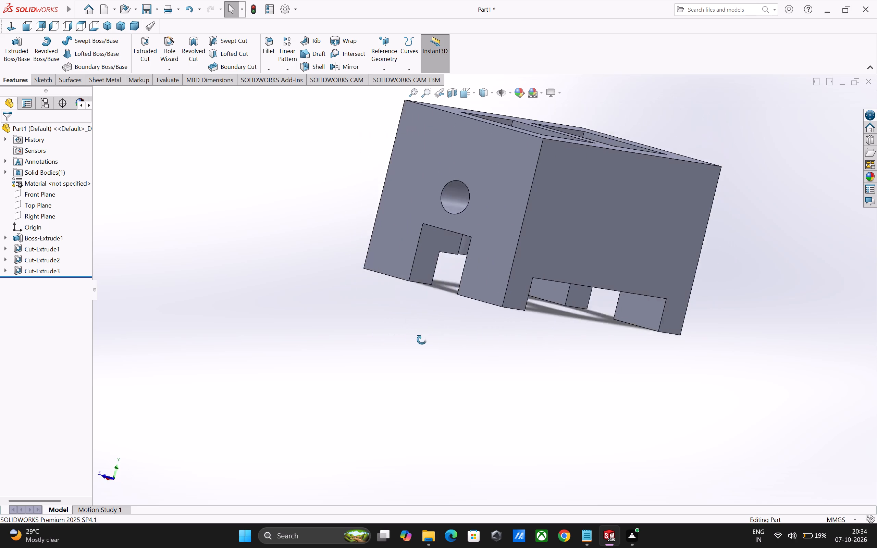
pyautogui.moveTo(422, 340); pyautogui.dragTo(382, 338, button='middle')
pyautogui.moveTo(704, 385); pyautogui.dragTo(547, 379, button='middle')
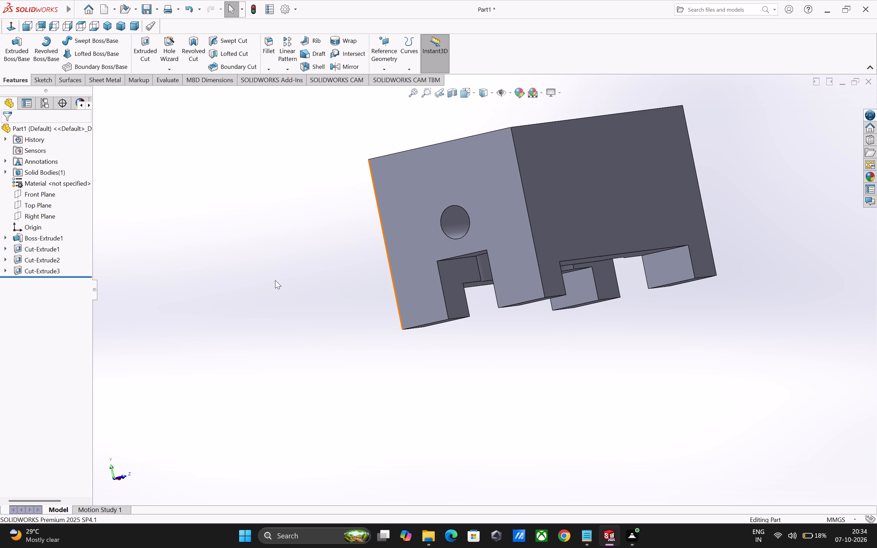
pyautogui.moveTo(275, 280); pyautogui.dragTo(517, 370, button='middle')
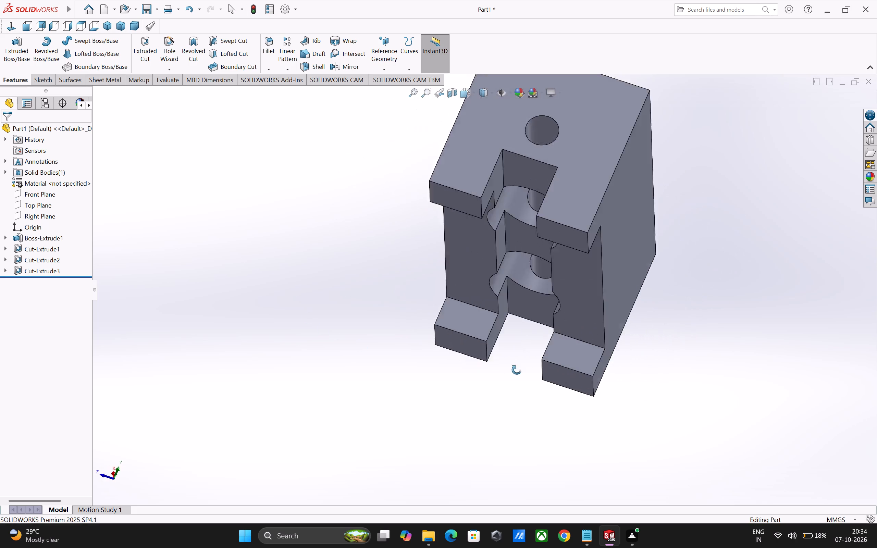
pyautogui.moveTo(517, 370); pyautogui.dragTo(763, 314, button='middle')
pyautogui.moveTo(740, 323); pyautogui.dragTo(674, 360, button='middle')
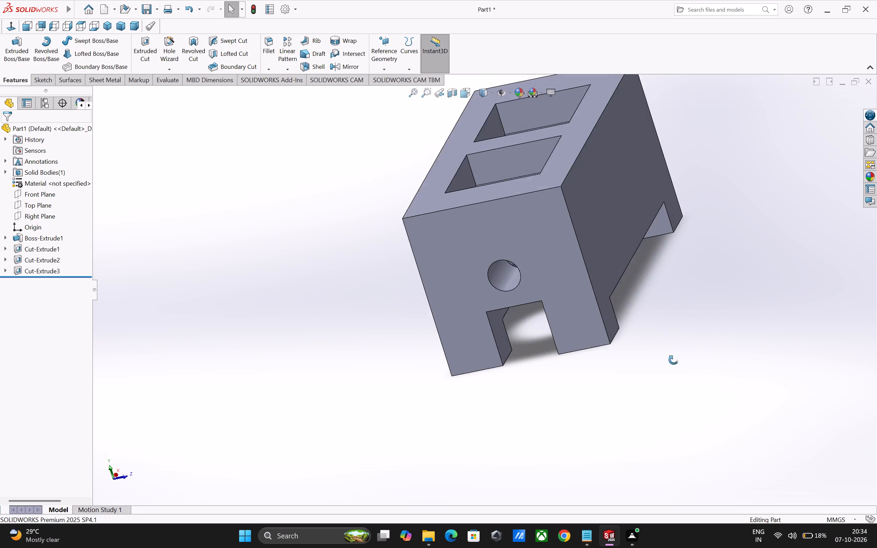
pyautogui.moveTo(674, 360); pyautogui.dragTo(664, 364, button='middle')
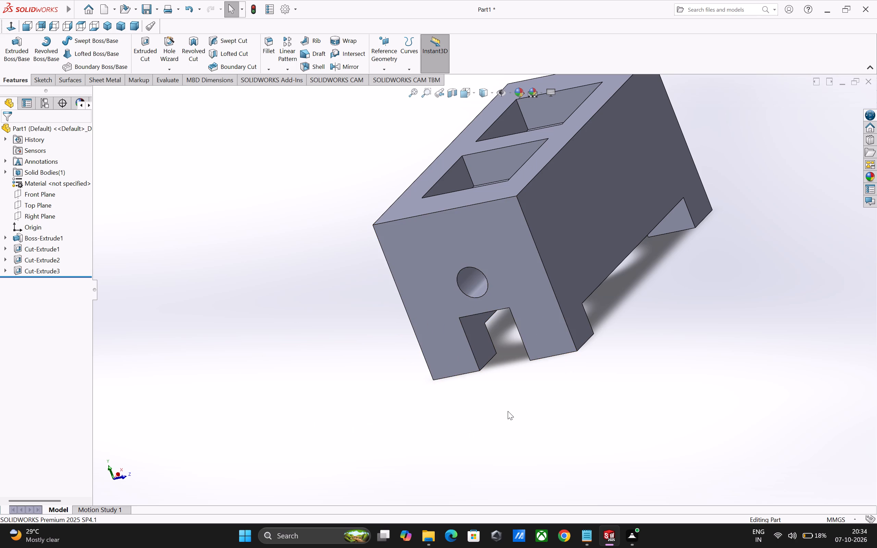
pyautogui.moveTo(508, 411); pyautogui.dragTo(525, 358, button='middle')
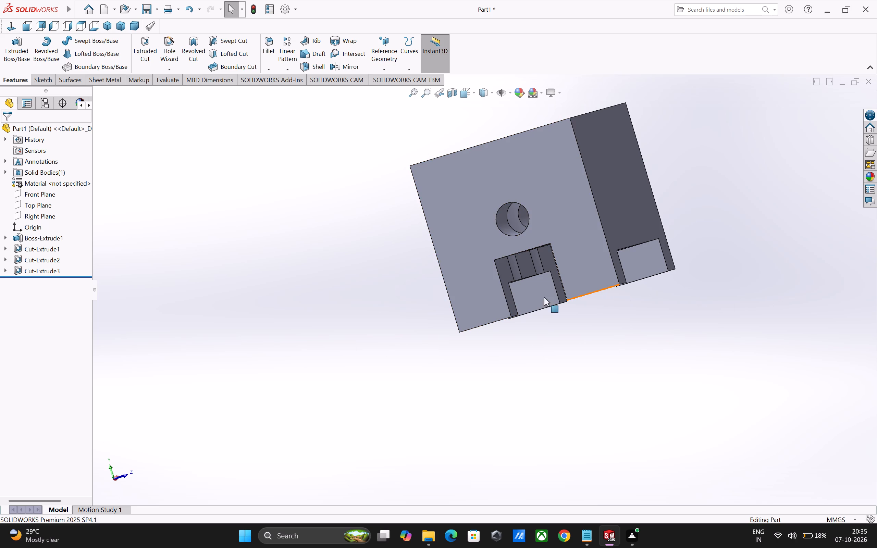
pyautogui.moveTo(674, 338); pyautogui.dragTo(371, 363, button='middle')
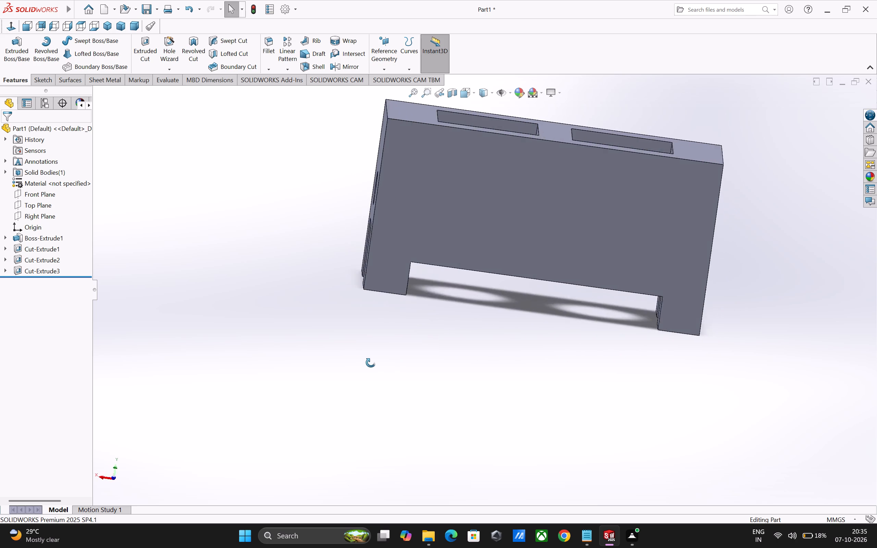
pyautogui.moveTo(371, 363); pyautogui.dragTo(279, 340, button='middle')
pyautogui.moveTo(684, 370); pyautogui.dragTo(475, 357, button='middle')
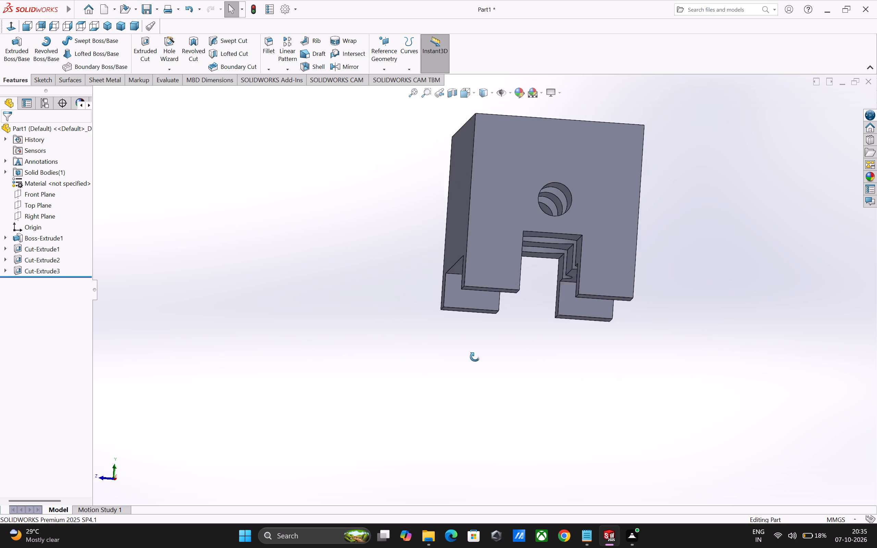
pyautogui.moveTo(475, 357); pyautogui.dragTo(474, 357, button='middle')
pyautogui.moveTo(721, 361); pyautogui.dragTo(451, 354, button='middle')
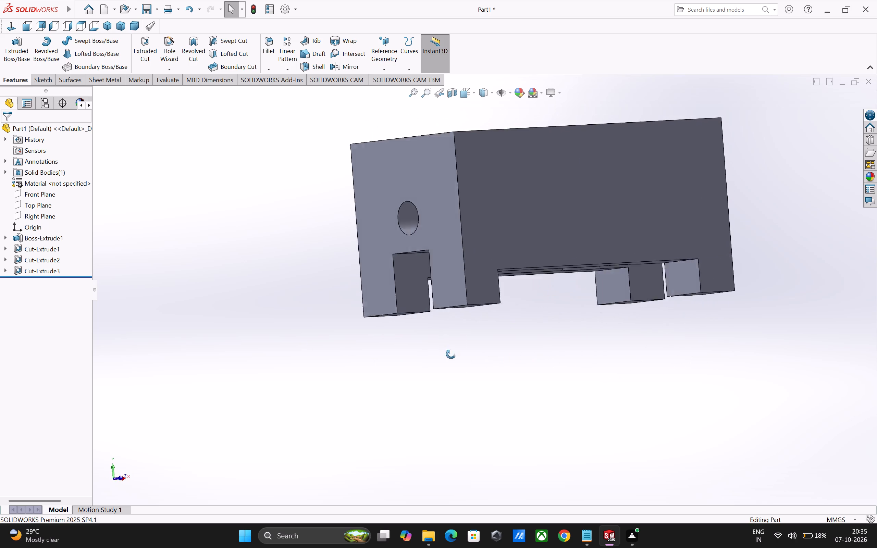
pyautogui.moveTo(451, 354); pyautogui.dragTo(415, 352, button='middle')
pyautogui.moveTo(760, 354); pyautogui.dragTo(432, 326, button='middle')
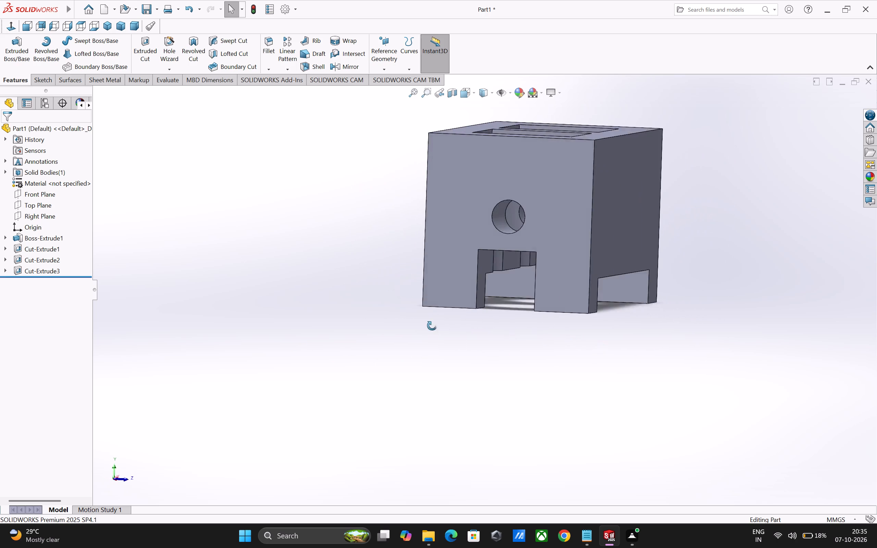
pyautogui.moveTo(432, 326); pyautogui.dragTo(385, 317, button='middle')
pyautogui.moveTo(754, 311); pyautogui.dragTo(561, 296, button='middle')
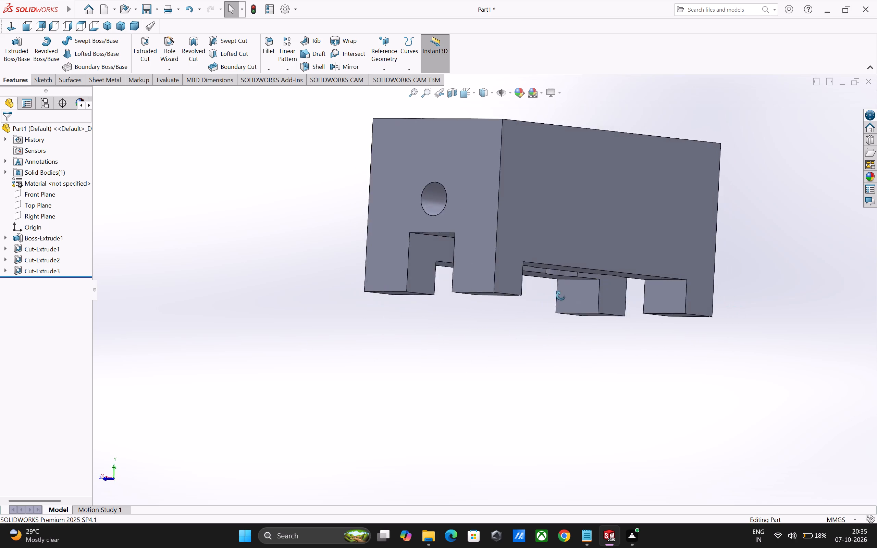
pyautogui.moveTo(561, 296); pyautogui.dragTo(404, 293, button='middle')
pyautogui.moveTo(870, 306); pyautogui.dragTo(540, 276, button='middle')
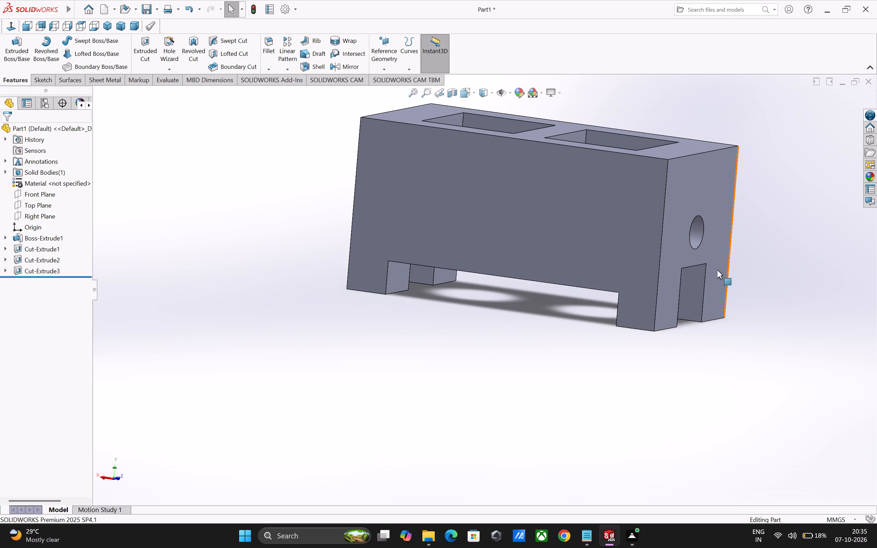
pyautogui.moveTo(716, 332); pyautogui.dragTo(355, 300, button='middle')
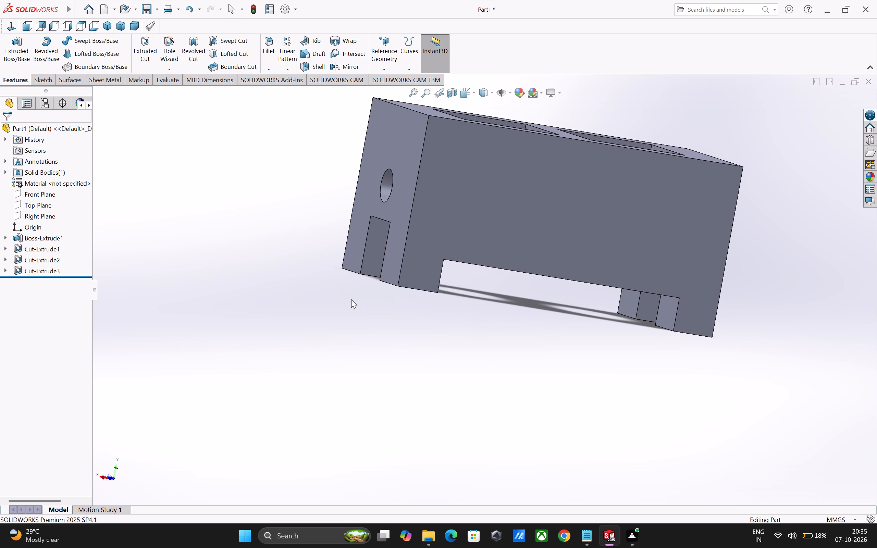
pyautogui.moveTo(757, 292); pyautogui.dragTo(428, 279, button='middle')
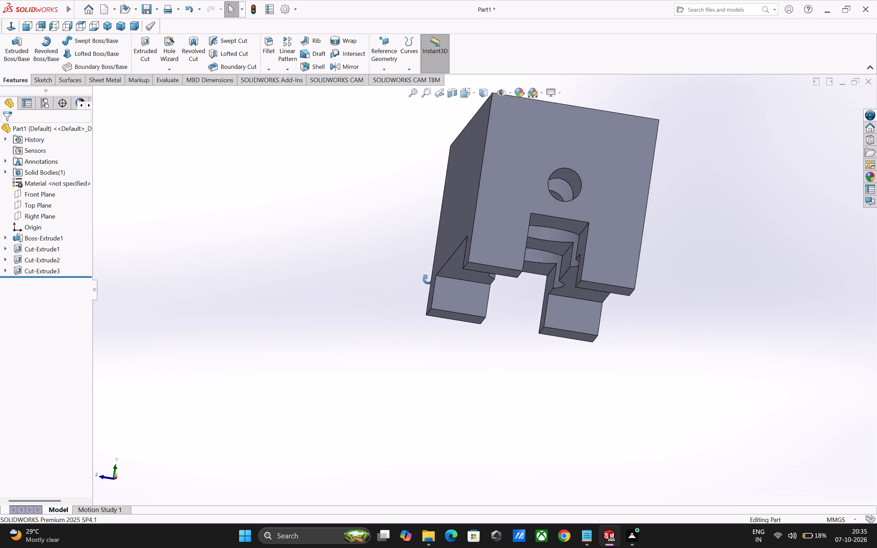
pyautogui.moveTo(428, 279); pyautogui.dragTo(387, 278, button='middle')
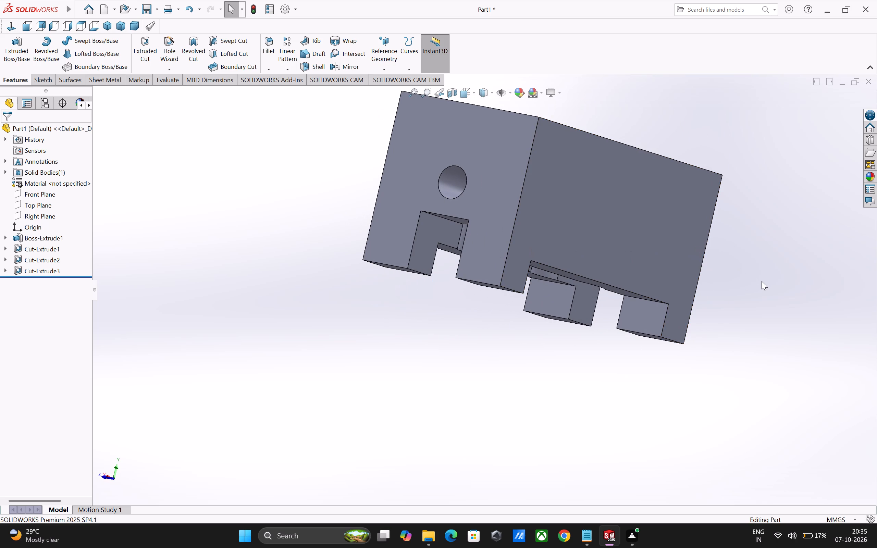
pyautogui.moveTo(796, 346); pyautogui.dragTo(366, 327, button='middle')
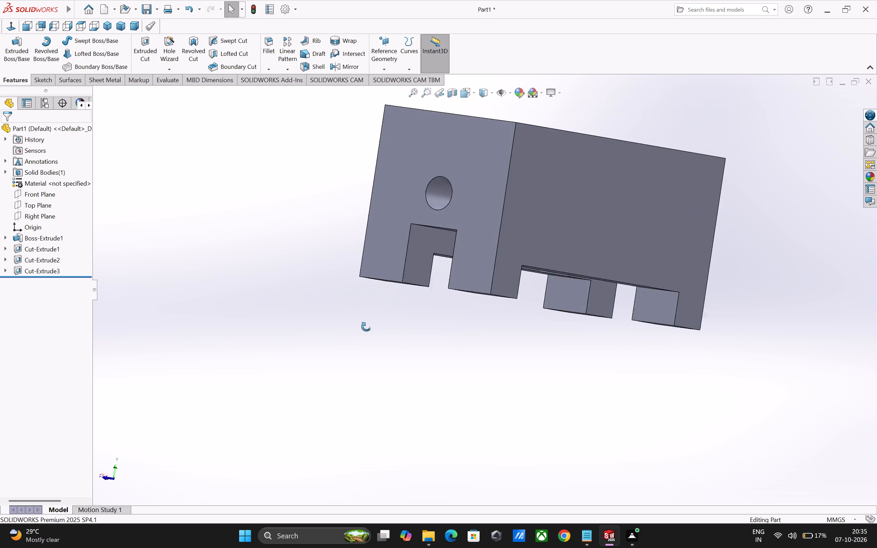
pyautogui.moveTo(366, 327); pyautogui.dragTo(354, 327, button='middle')
pyautogui.moveTo(638, 345); pyautogui.dragTo(597, 344, button='middle')
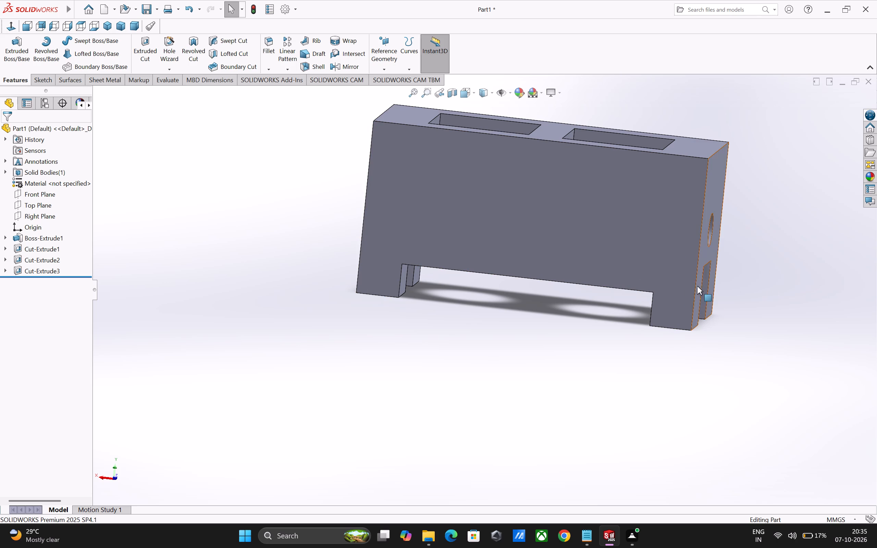
pyautogui.moveTo(765, 291); pyautogui.dragTo(719, 335, button='middle')
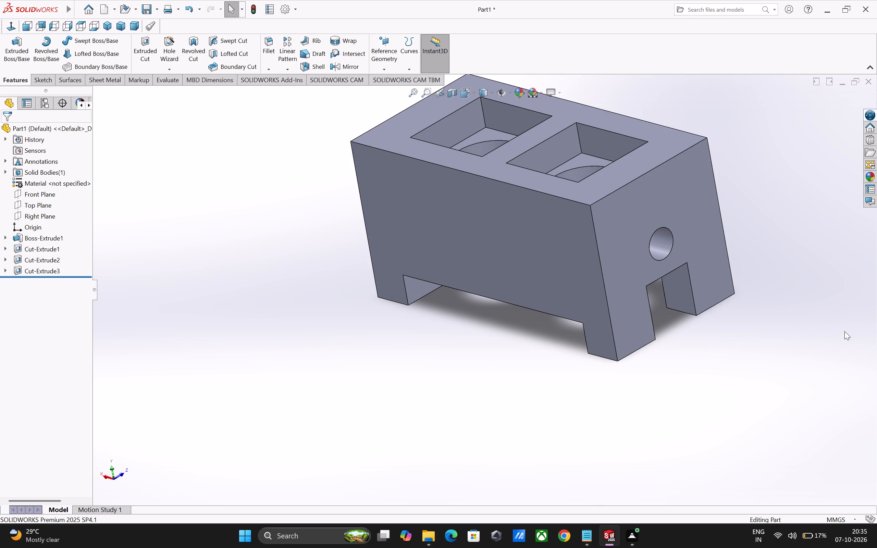
pyautogui.moveTo(817, 385); pyautogui.dragTo(602, 383, button='middle')
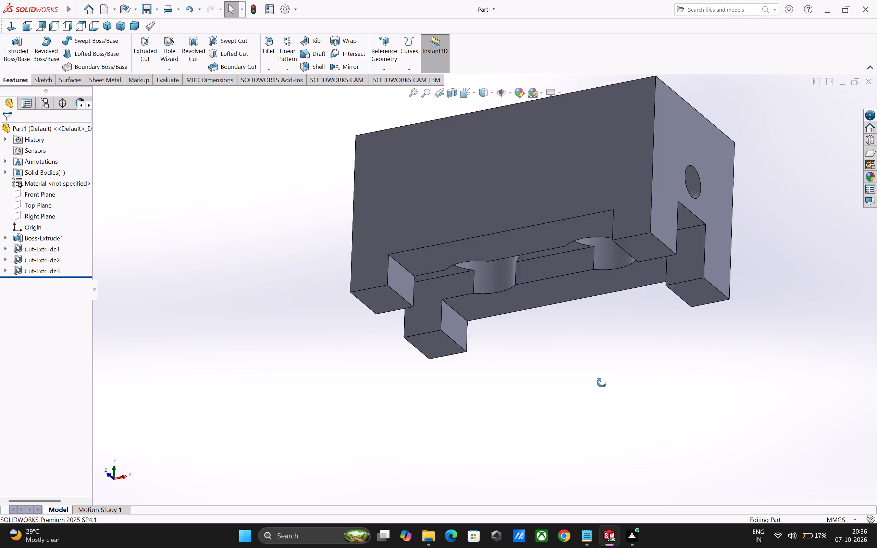
# Examine the block from all around, checking the long sides, end faces, top pockets with their through holes, and the underside notch.
pyautogui.moveTo(602, 383); pyautogui.dragTo(379, 357, button='middle')
pyautogui.moveTo(770, 358); pyautogui.dragTo(457, 374, button='middle')
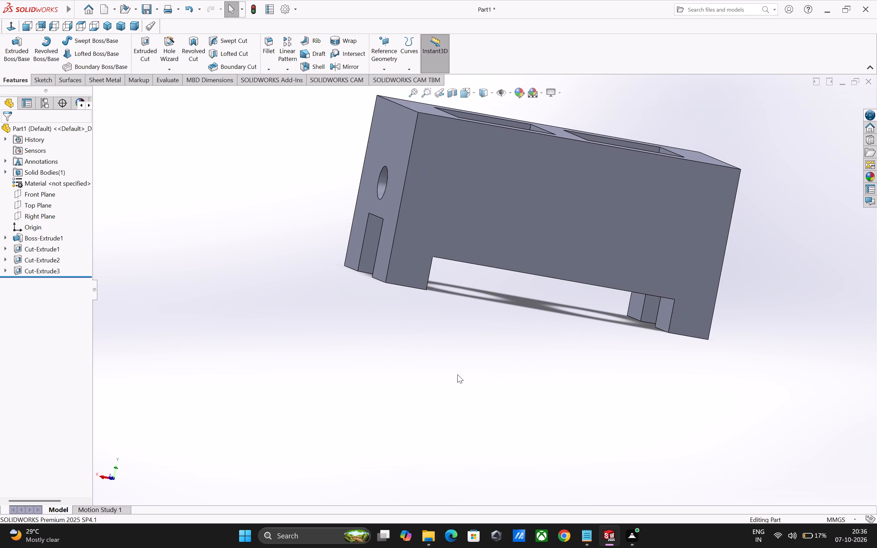
pyautogui.moveTo(457, 374); pyautogui.dragTo(457, 375, button='middle')
pyautogui.moveTo(839, 366); pyautogui.dragTo(527, 363, button='middle')
pyautogui.moveTo(726, 336); pyautogui.dragTo(567, 357, button='middle')
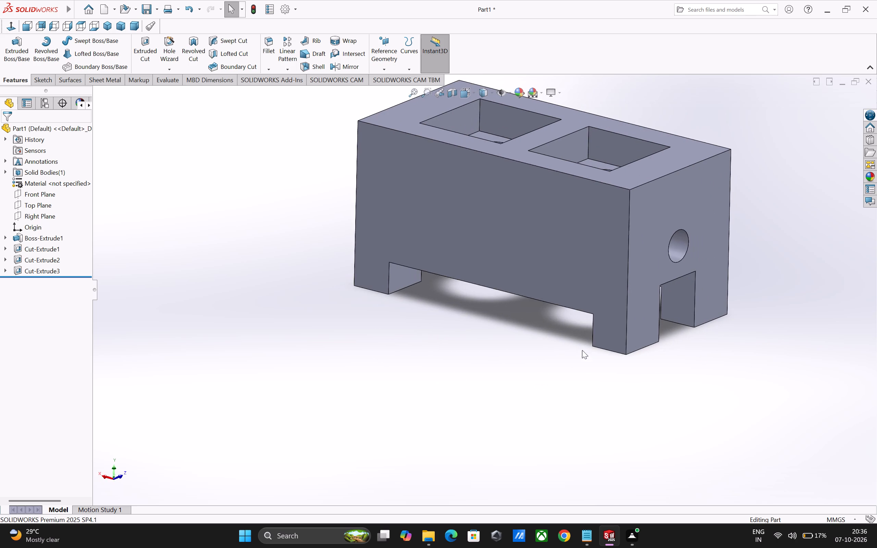
pyautogui.moveTo(796, 309); pyautogui.dragTo(629, 328, button='middle')
pyautogui.moveTo(784, 269); pyautogui.dragTo(558, 336, button='middle')
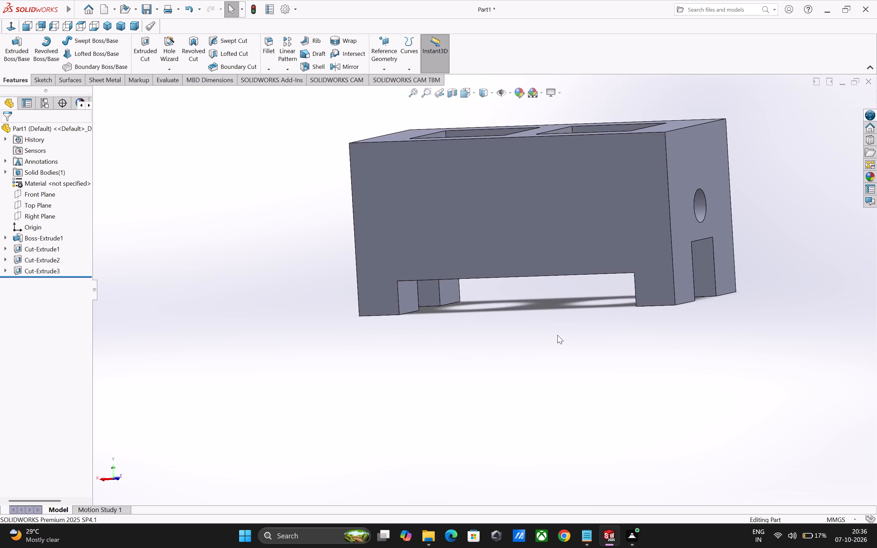
pyautogui.moveTo(802, 283); pyautogui.dragTo(441, 326, button='middle')
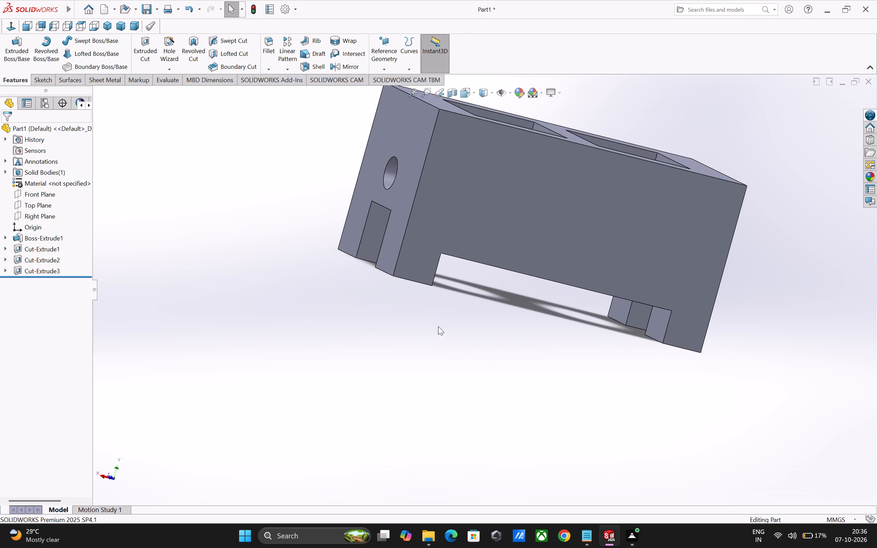
pyautogui.scroll(-1, 536, 323)
pyautogui.moveTo(541, 325); pyautogui.dragTo(445, 336, button='middle')
pyautogui.scroll(2, 446, 333)
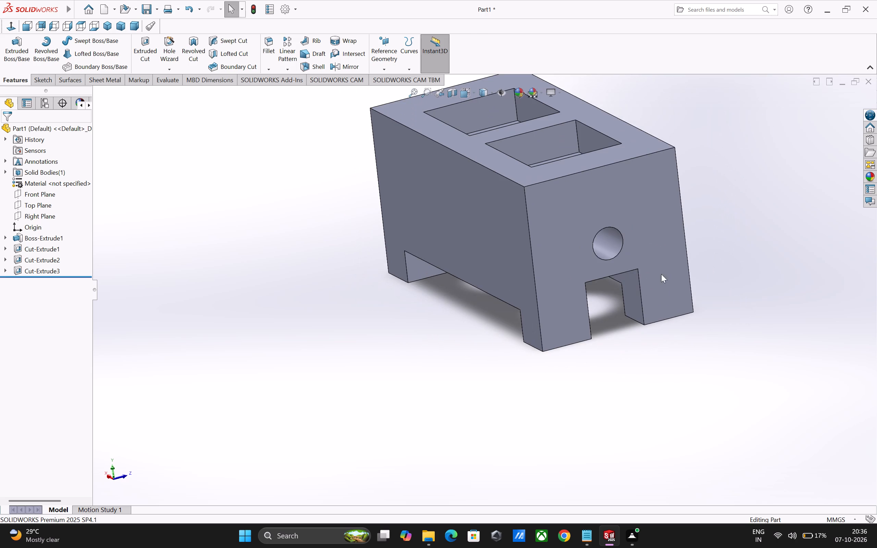
pyautogui.moveTo(722, 264); pyautogui.dragTo(363, 285, button='middle')
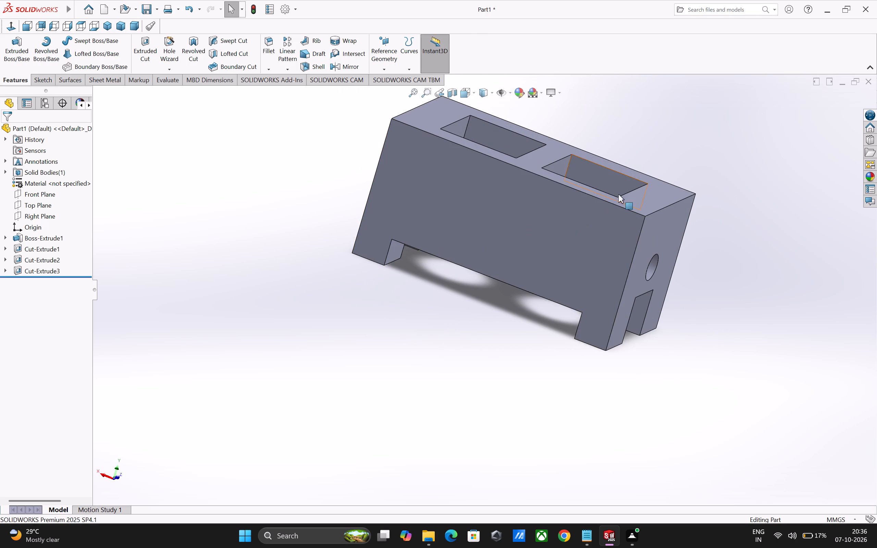
pyautogui.moveTo(624, 186); pyautogui.dragTo(305, 158, button='middle')
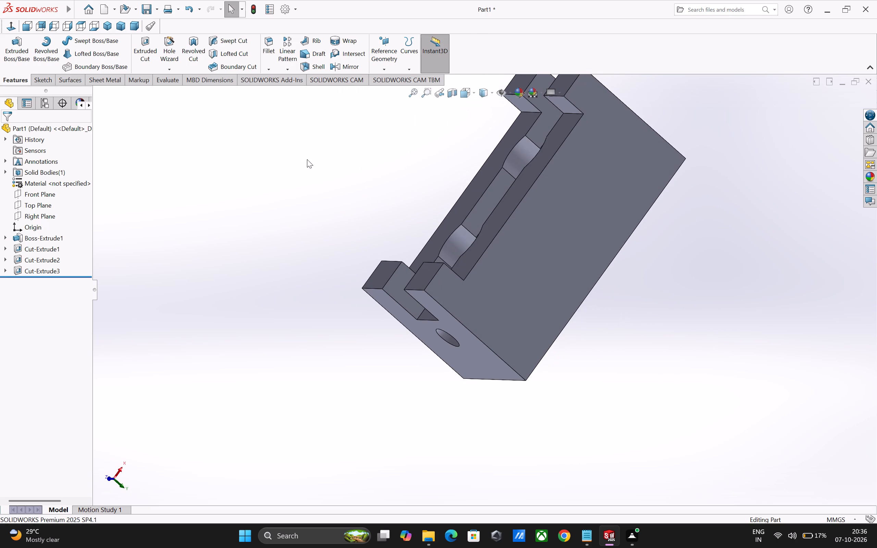
pyautogui.moveTo(631, 328); pyautogui.dragTo(509, 133, button='middle')
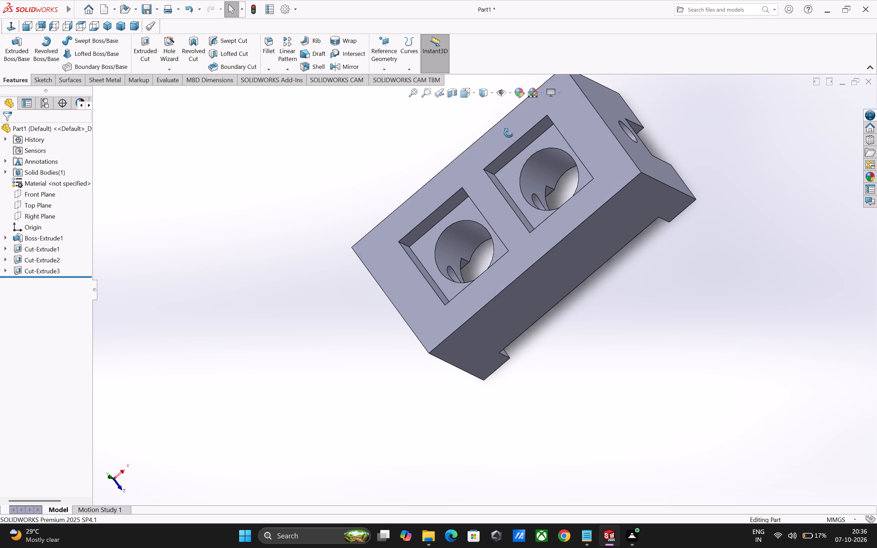
pyautogui.moveTo(509, 133); pyautogui.dragTo(508, 67, button='middle')
pyautogui.moveTo(688, 394); pyautogui.dragTo(649, 335, button='middle')
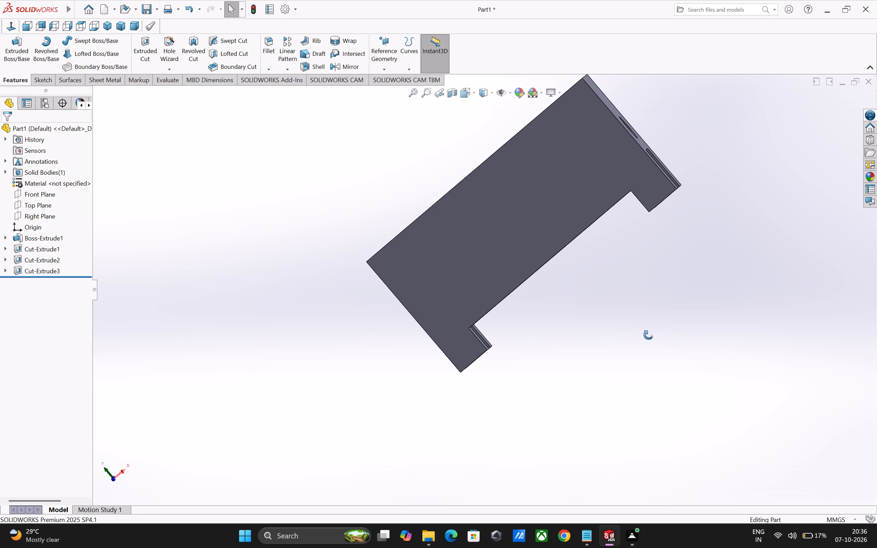
pyautogui.moveTo(649, 335); pyautogui.dragTo(656, 342, button='middle')
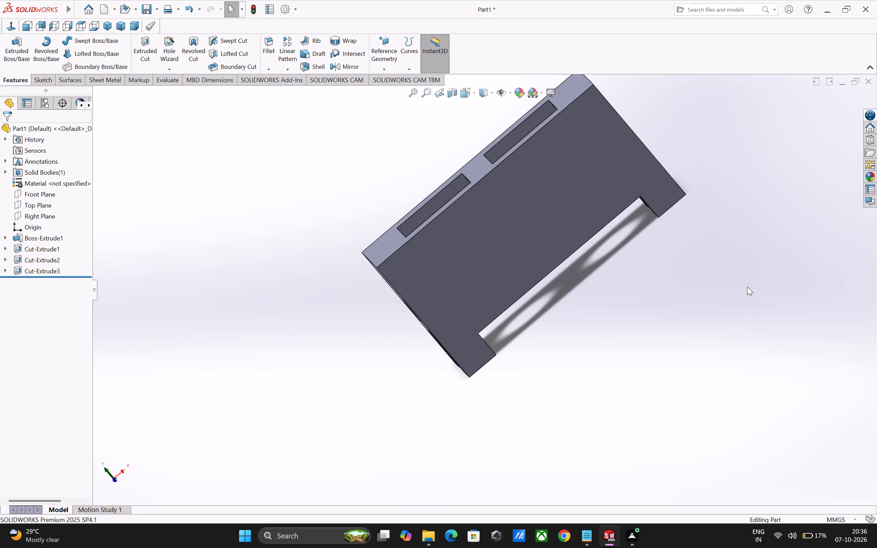
pyautogui.scroll(2, 524, 327)
pyautogui.scroll(-3, 536, 306)
pyautogui.scroll(3, 558, 295)
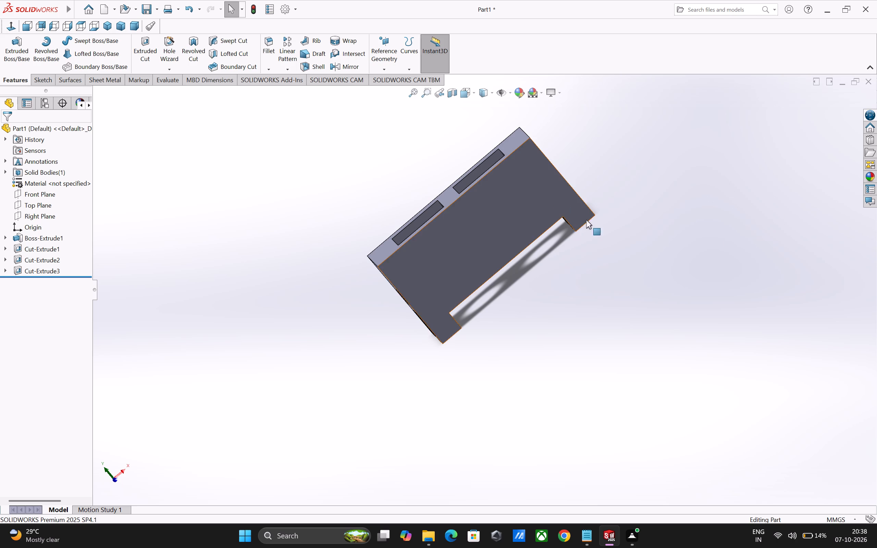
# Inspect the block's underside channel and notch, the through holes in the pockets, and the lengthwise hole at both ends.
pyautogui.moveTo(666, 230); pyautogui.dragTo(236, 253, button='middle')
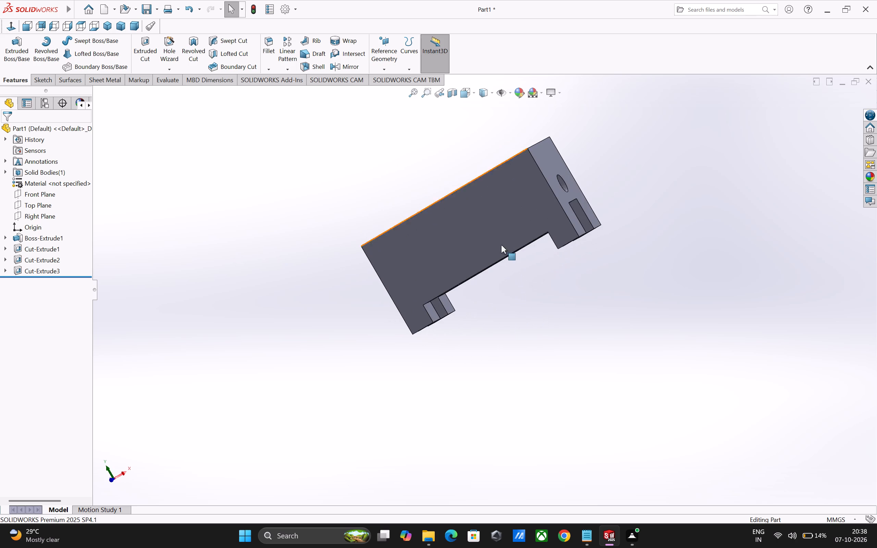
pyautogui.moveTo(634, 249); pyautogui.dragTo(301, 389, button='middle')
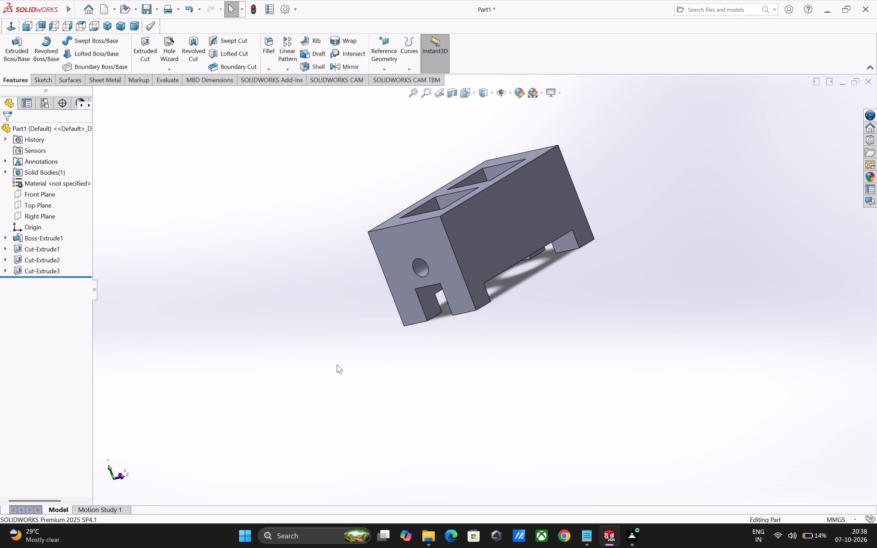
pyautogui.moveTo(606, 321); pyautogui.dragTo(451, 420, button='middle')
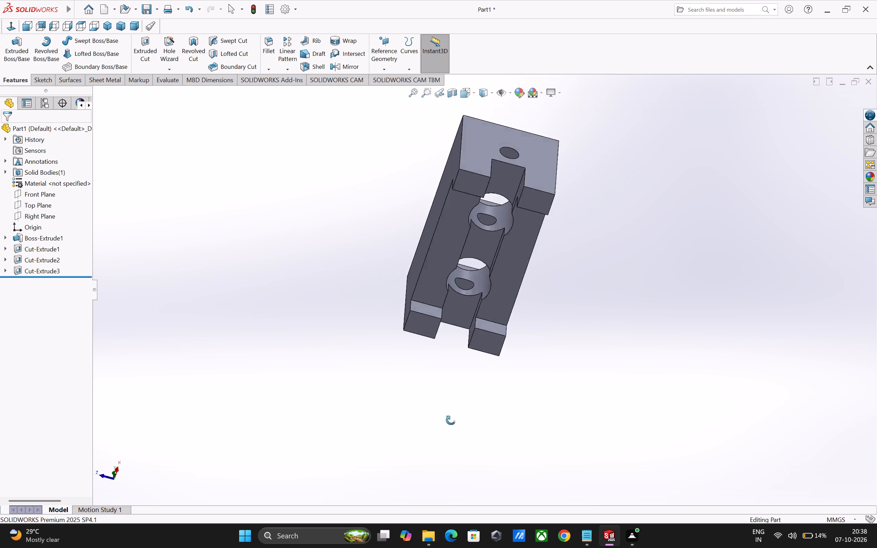
pyautogui.moveTo(451, 420); pyautogui.dragTo(258, 323, button='middle')
pyautogui.moveTo(622, 324); pyautogui.dragTo(619, 324, button='middle')
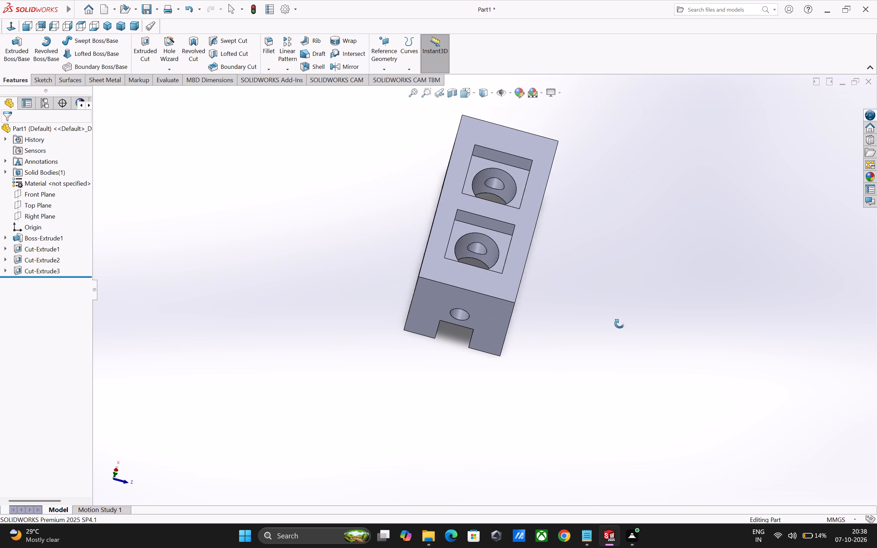
pyautogui.moveTo(619, 324); pyautogui.dragTo(528, 295, button='middle')
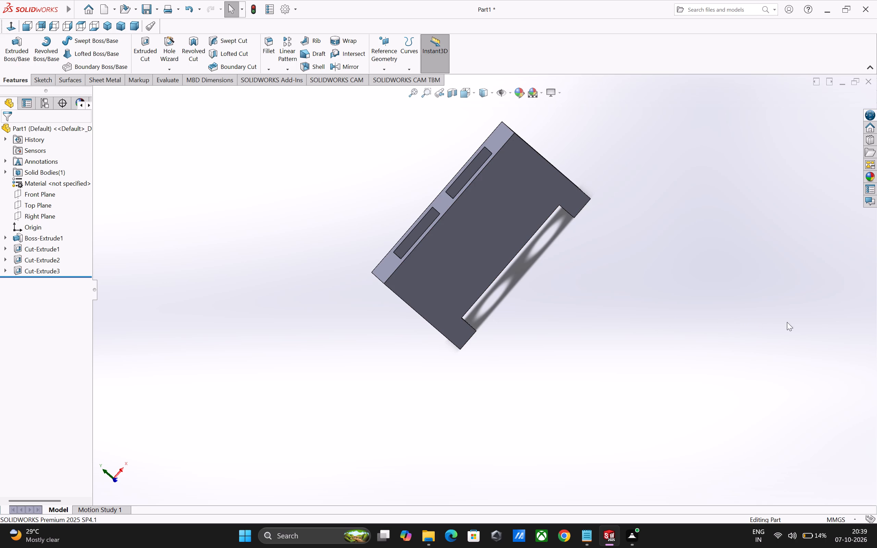
pyautogui.moveTo(875, 355); pyautogui.dragTo(852, 360, button='middle')
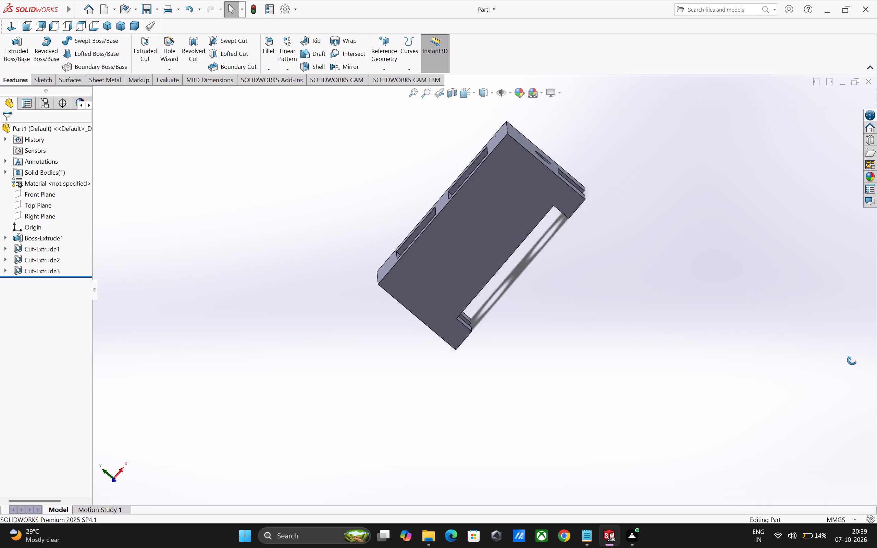
pyautogui.moveTo(852, 360); pyautogui.dragTo(412, 345, button='middle')
pyautogui.moveTo(525, 346); pyautogui.dragTo(807, 387, button='middle')
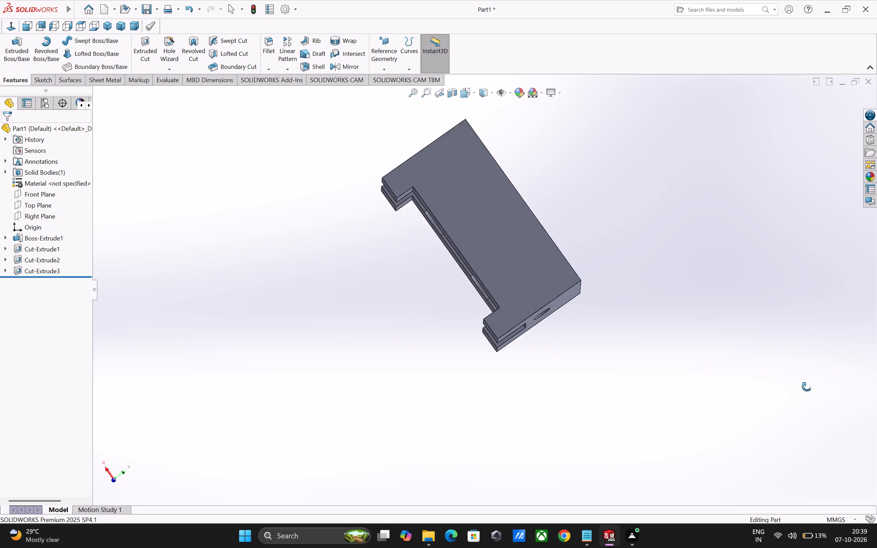
pyautogui.moveTo(807, 387); pyautogui.dragTo(414, 325, button='middle')
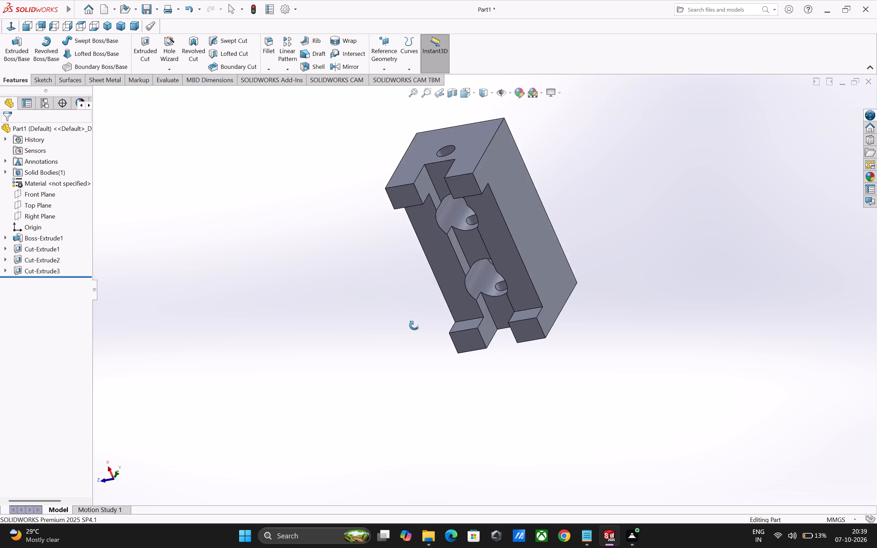
pyautogui.moveTo(414, 325); pyautogui.dragTo(399, 327, button='middle')
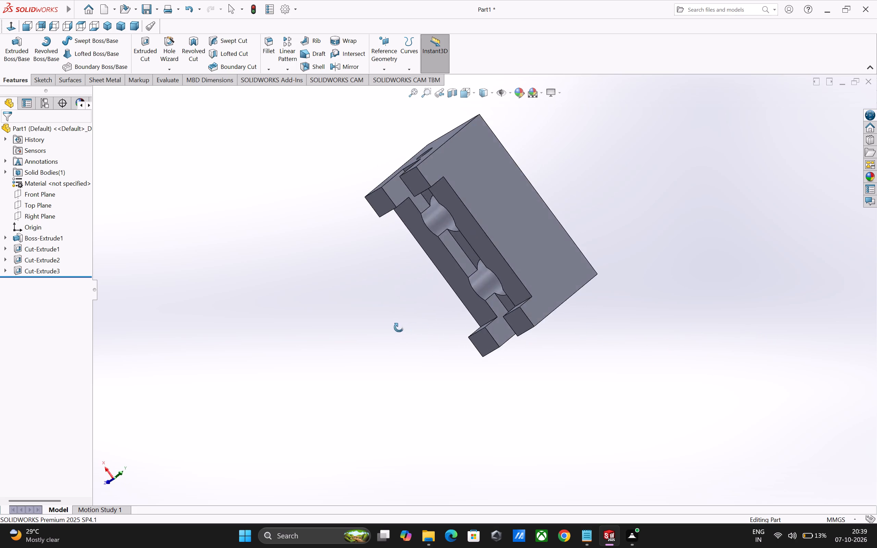
pyautogui.moveTo(399, 327); pyautogui.dragTo(653, 317, button='middle')
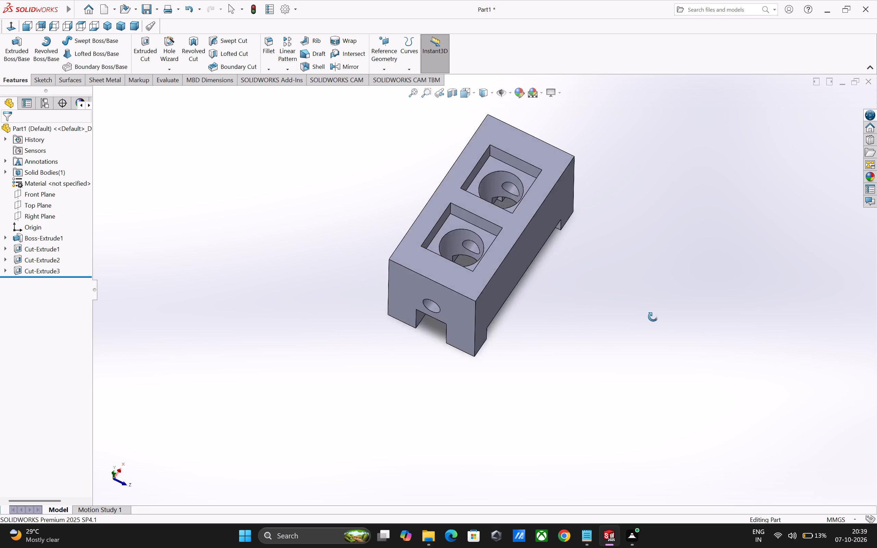
pyautogui.moveTo(653, 317); pyautogui.dragTo(417, 289, button='middle')
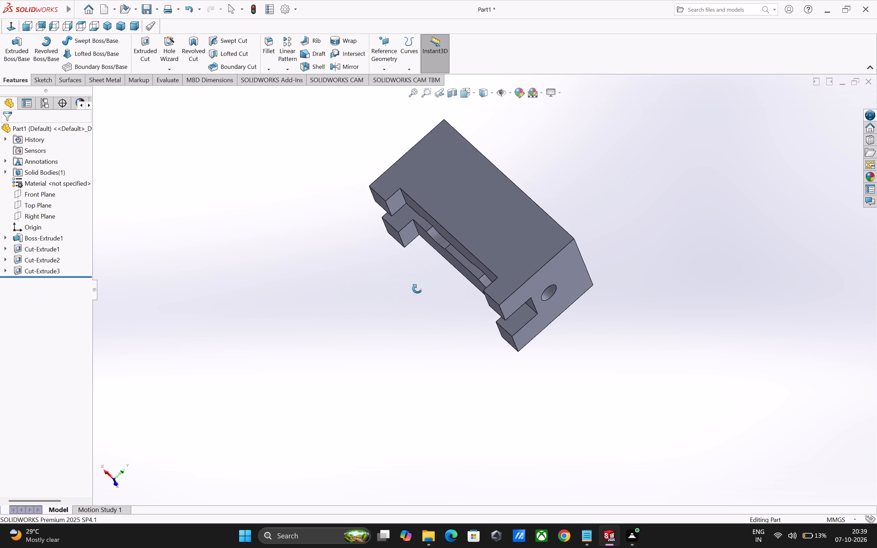
pyautogui.moveTo(417, 289); pyautogui.dragTo(710, 300, button='middle')
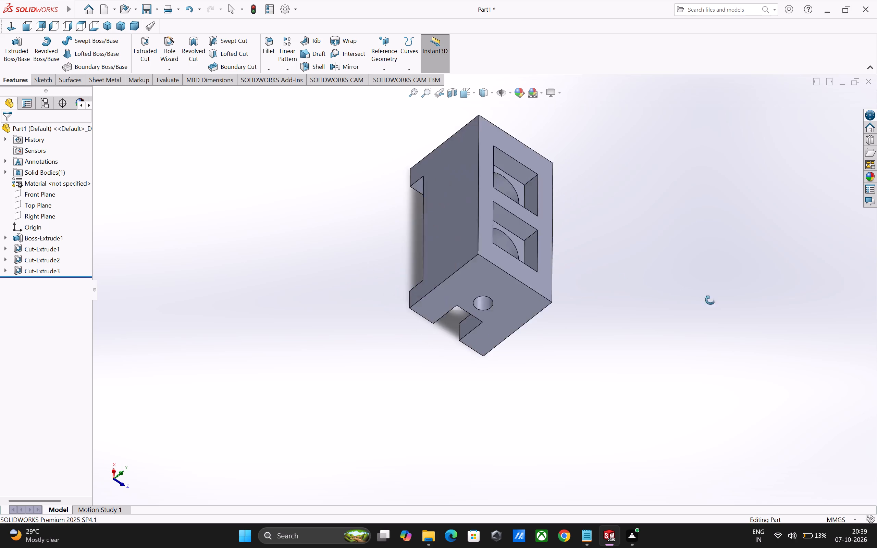
pyautogui.moveTo(710, 300); pyautogui.dragTo(607, 173, button='middle')
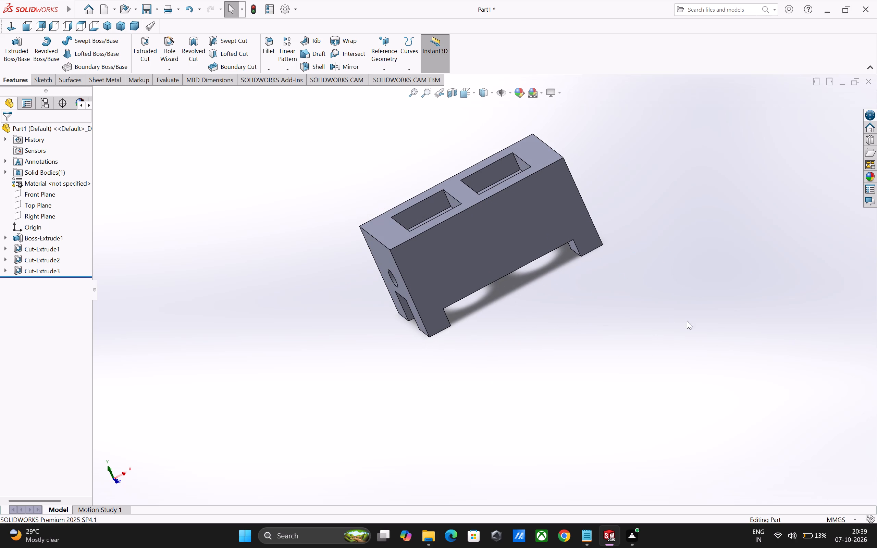
# Review the whole block once more from above, below and both ends, checking the pockets, lengthwise hole, channel and feet.
pyautogui.moveTo(669, 331); pyautogui.dragTo(330, 328, button='middle')
pyautogui.moveTo(664, 390); pyautogui.dragTo(493, 379, button='middle')
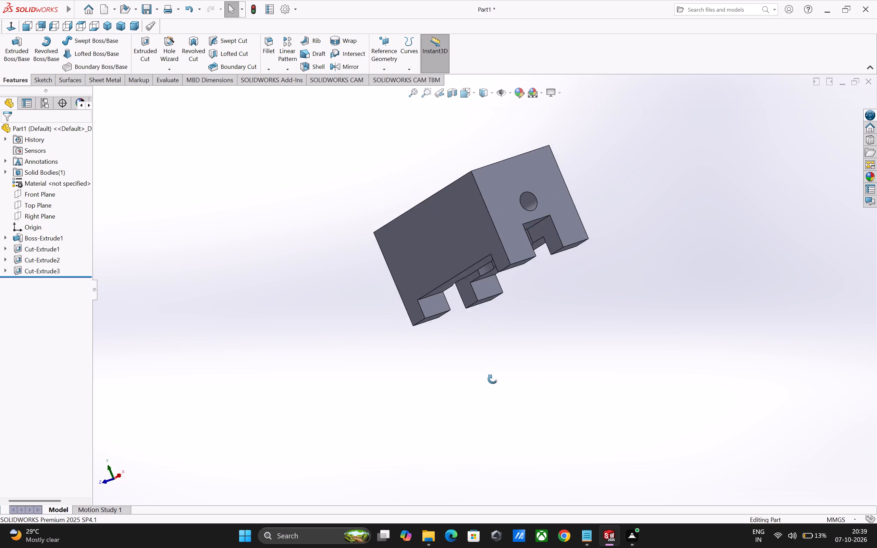
pyautogui.moveTo(493, 379); pyautogui.dragTo(411, 369, button='middle')
pyautogui.moveTo(711, 431); pyautogui.dragTo(453, 403, button='middle')
pyautogui.moveTo(520, 388); pyautogui.dragTo(559, 419, button='middle')
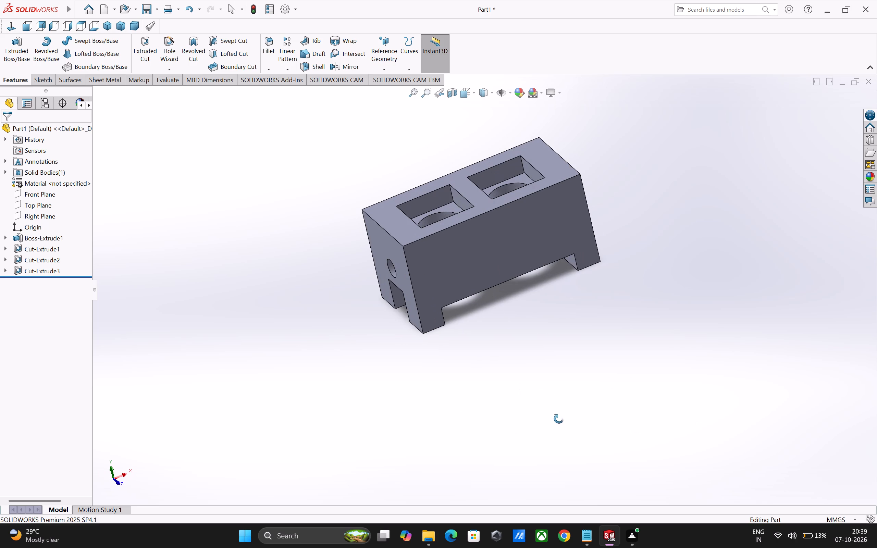
pyautogui.moveTo(559, 419); pyautogui.dragTo(559, 419, button='middle')
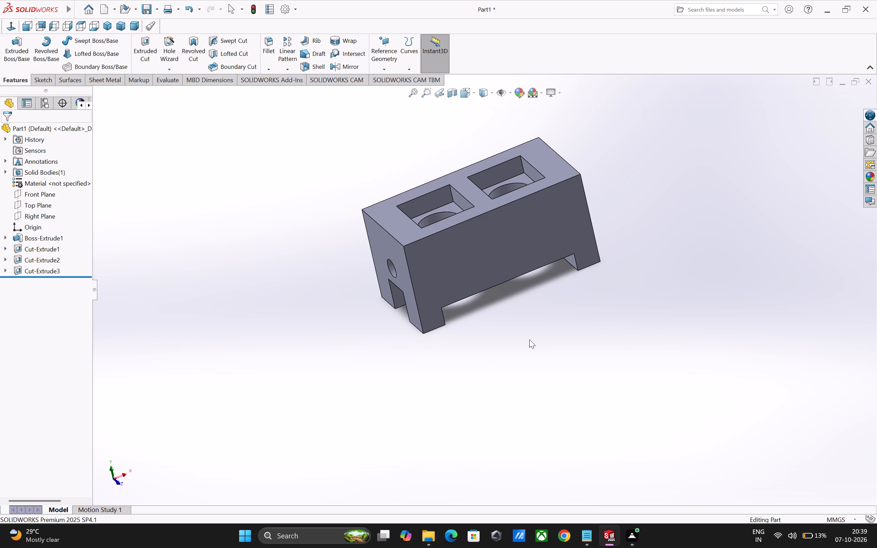
pyautogui.click(648, 356)
pyautogui.moveTo(647, 356); pyautogui.dragTo(477, 321, button='middle')
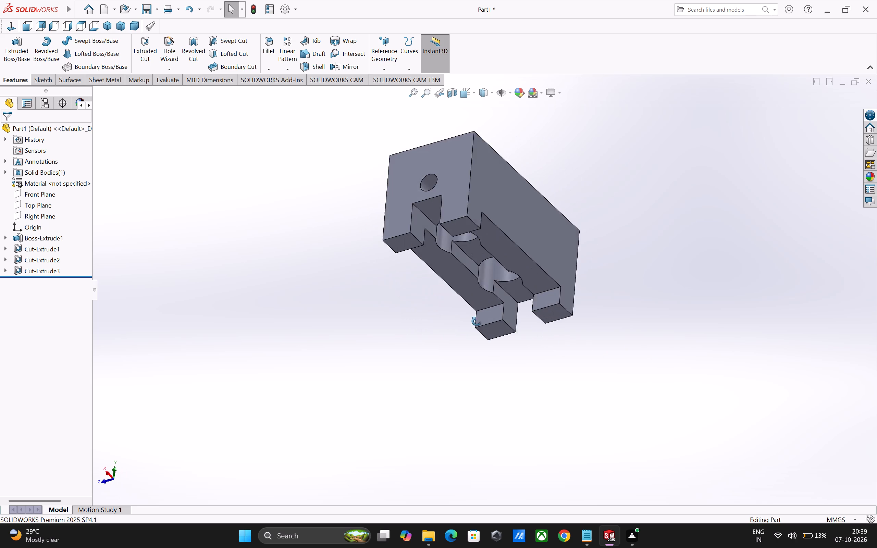
pyautogui.moveTo(477, 321); pyautogui.dragTo(472, 321, button='middle')
pyautogui.moveTo(555, 378); pyautogui.dragTo(369, 340, button='middle')
pyautogui.moveTo(583, 407); pyautogui.dragTo(478, 368, button='middle')
pyautogui.moveTo(477, 371); pyautogui.dragTo(480, 386, button='middle')
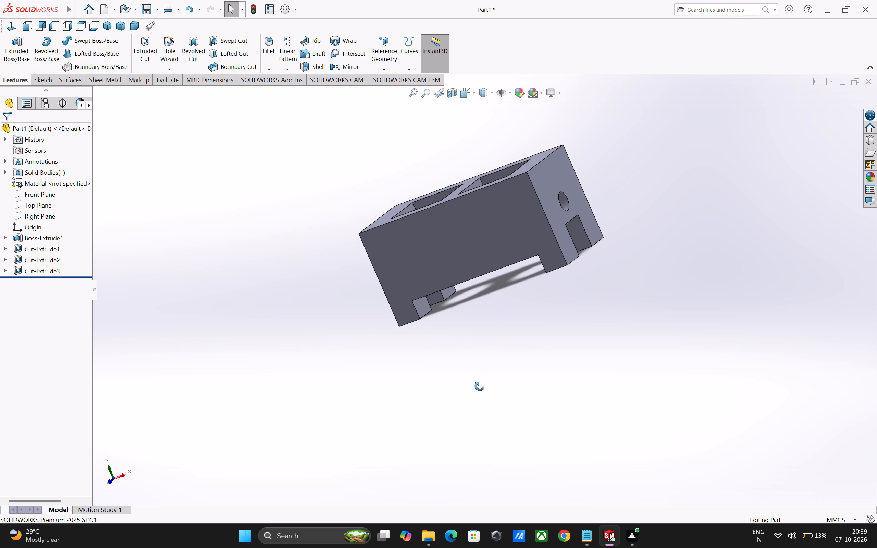
pyautogui.moveTo(480, 386); pyautogui.dragTo(490, 398, button='middle')
pyautogui.moveTo(623, 424); pyautogui.dragTo(414, 354, button='middle')
pyautogui.moveTo(720, 454); pyautogui.dragTo(540, 366, button='middle')
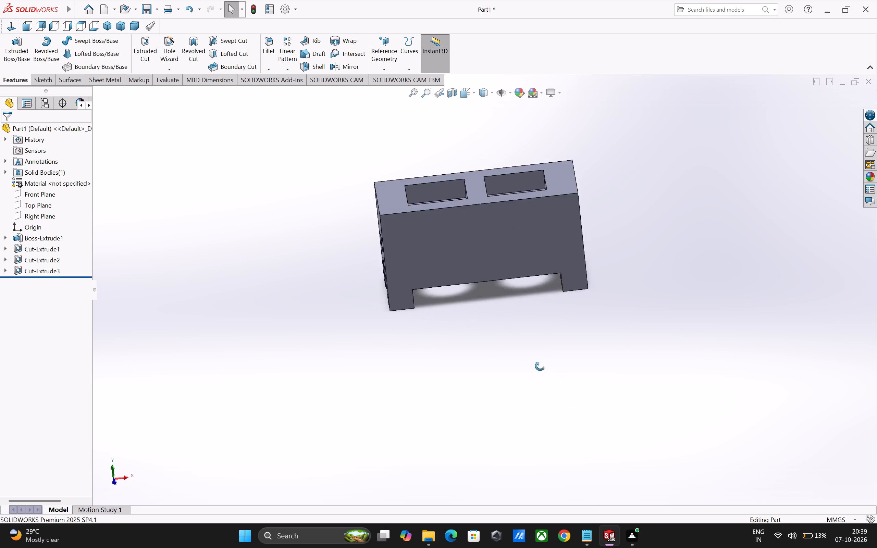
pyautogui.moveTo(540, 366); pyautogui.dragTo(525, 377, button='middle')
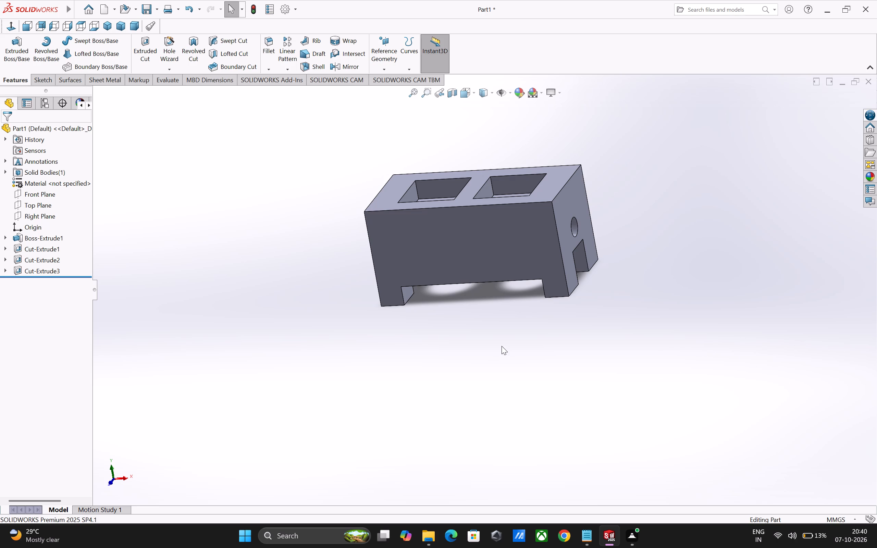
pyautogui.moveTo(555, 363); pyautogui.dragTo(618, 449, button='middle')
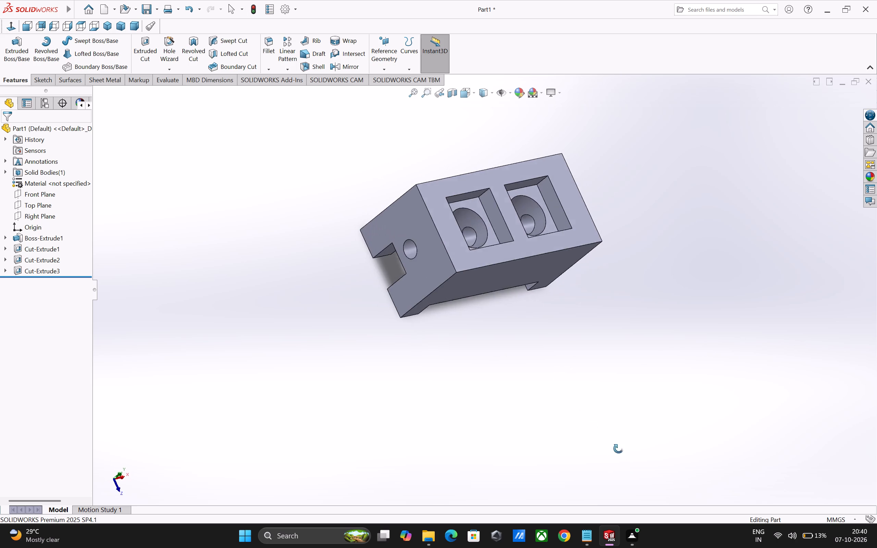
pyautogui.moveTo(618, 449); pyautogui.dragTo(565, 343, button='middle')
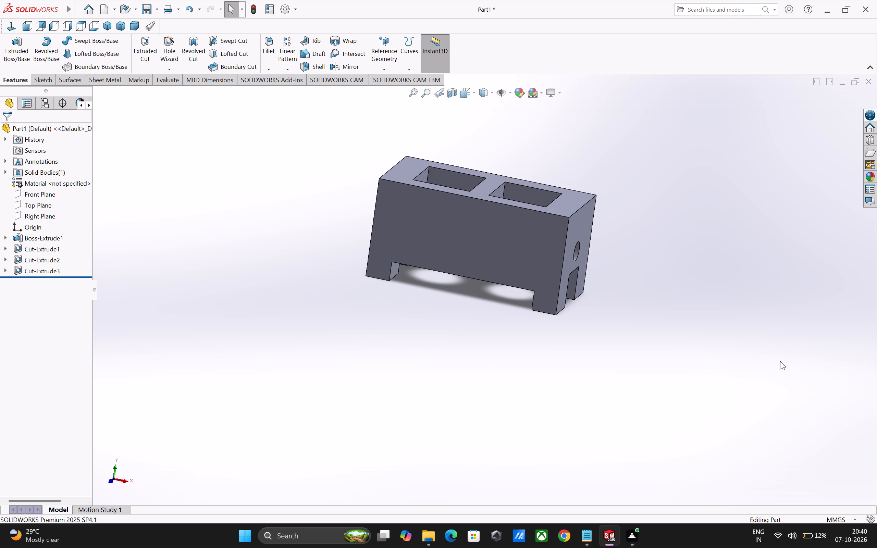
# Save the part as a SOLIDWORKS Part named Exe-1(1) in the Fuji folder on the Desktop.
pyautogui.hotkey('ctrl', 's')
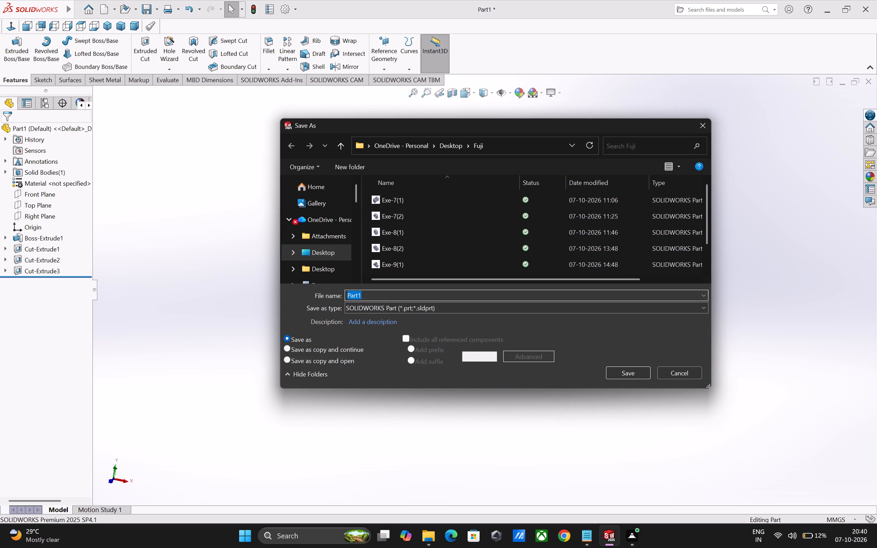
pyautogui.click(412, 298)
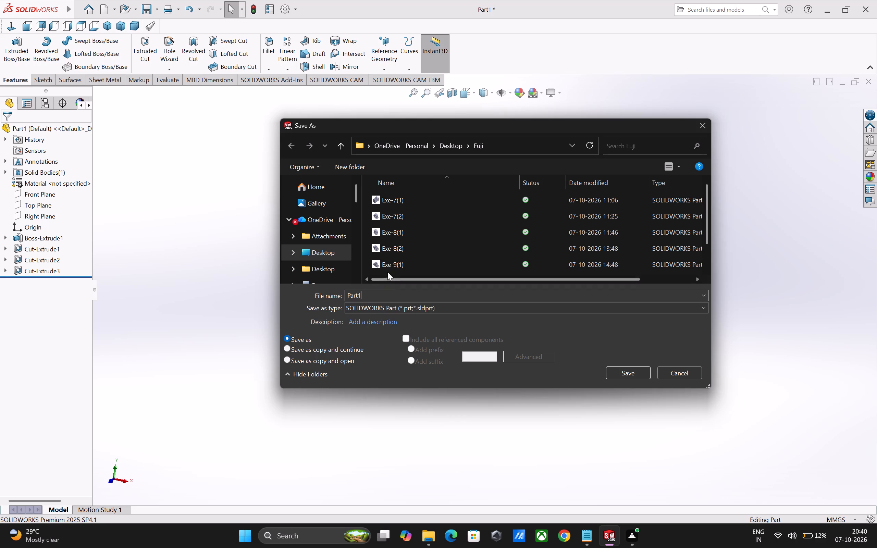
pyautogui.click(399, 265)
pyautogui.click(361, 295)
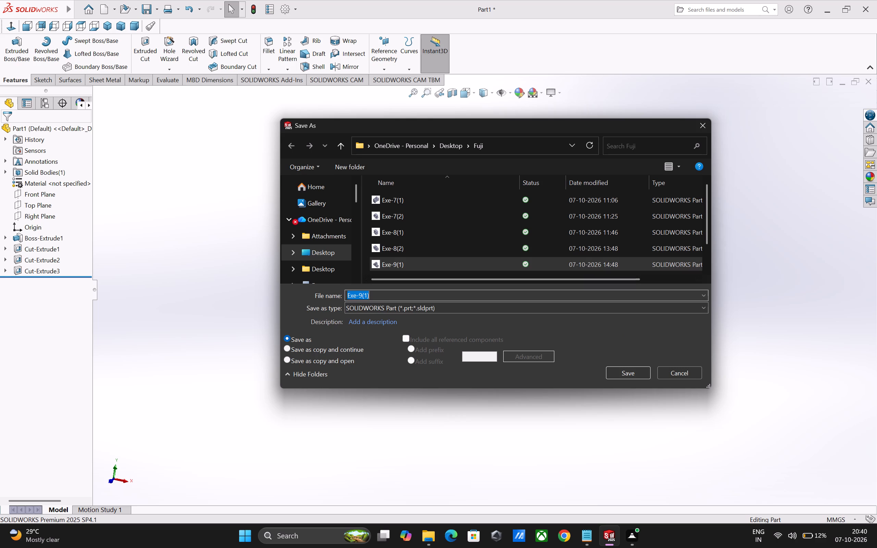
pyautogui.click(361, 295)
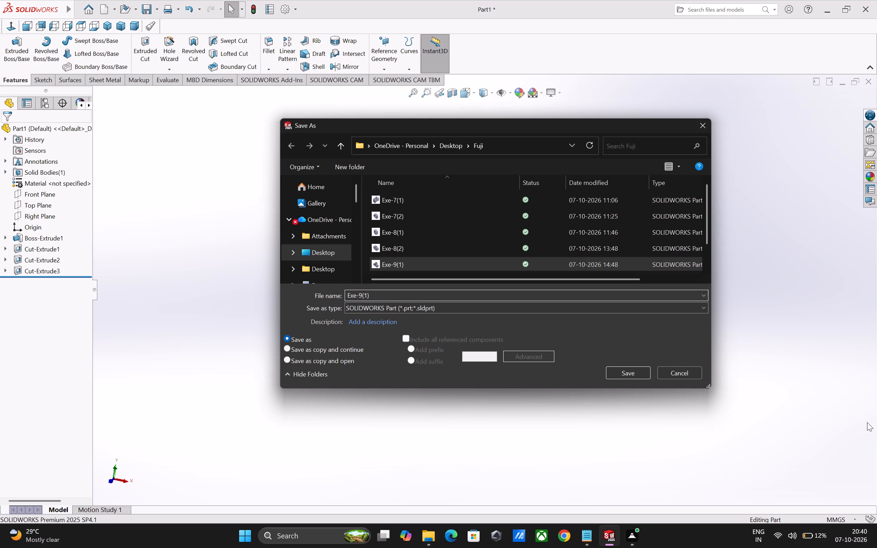
pyautogui.press('BackSpace')
pyautogui.press('q')
pyautogui.press('BackSpace')
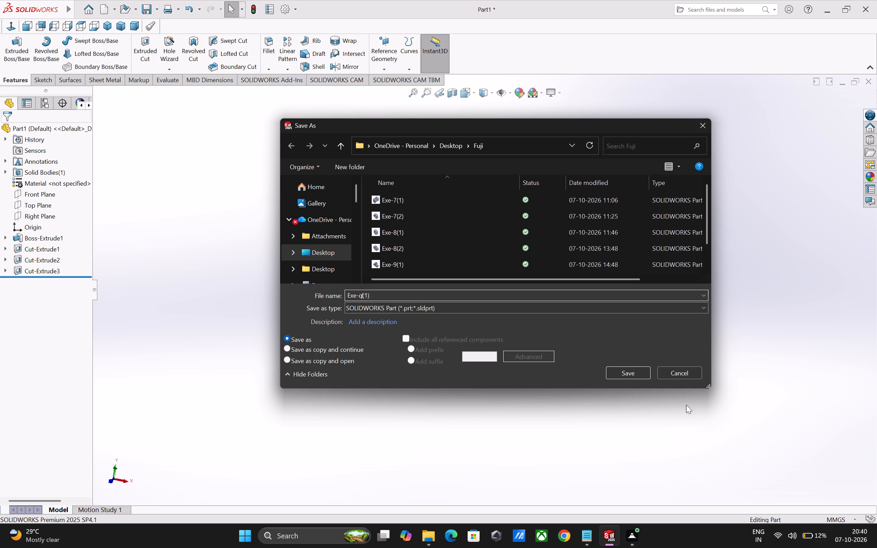
pyautogui.press('1')
pyautogui.press('Return')
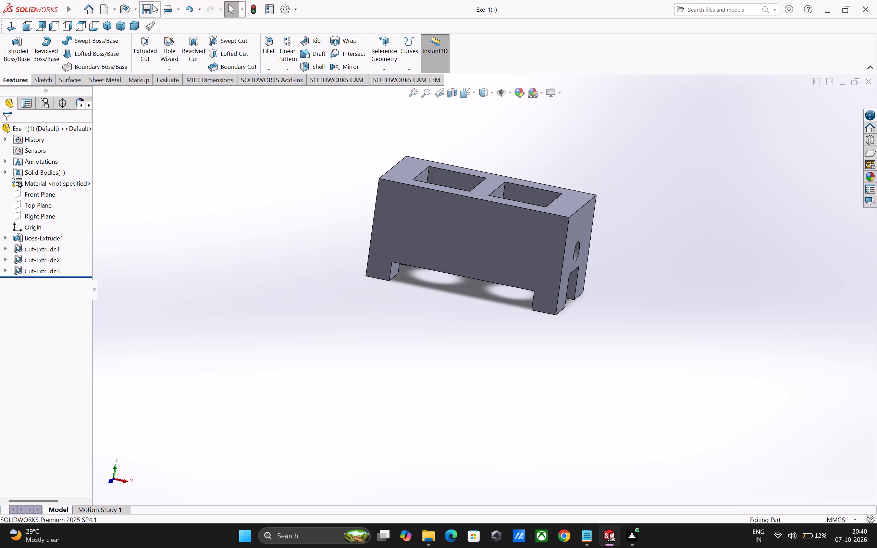
# Save a PDF copy of the part as Exe-1(1) in the Fuji folder, in Adobe Portable Document Format.
pyautogui.click(157, 7)
pyautogui.click(181, 36)
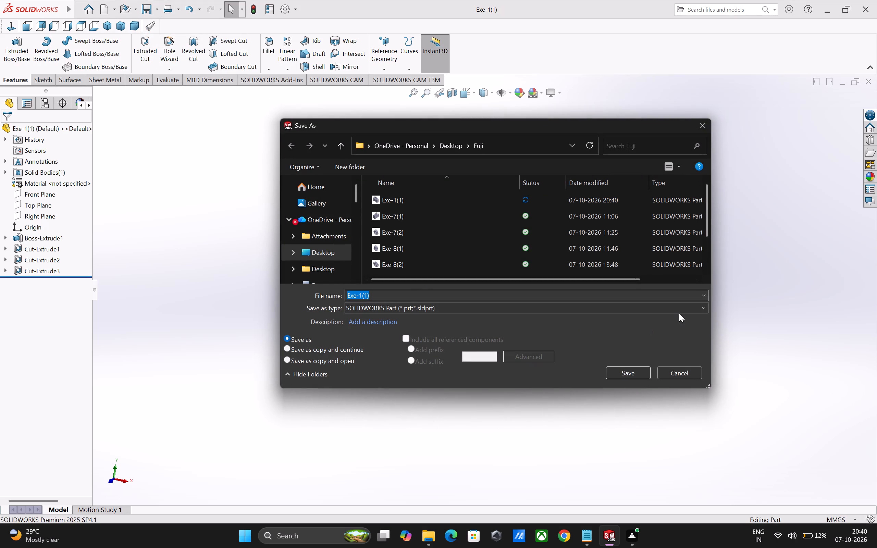
pyautogui.click(679, 313)
pyautogui.click(459, 127)
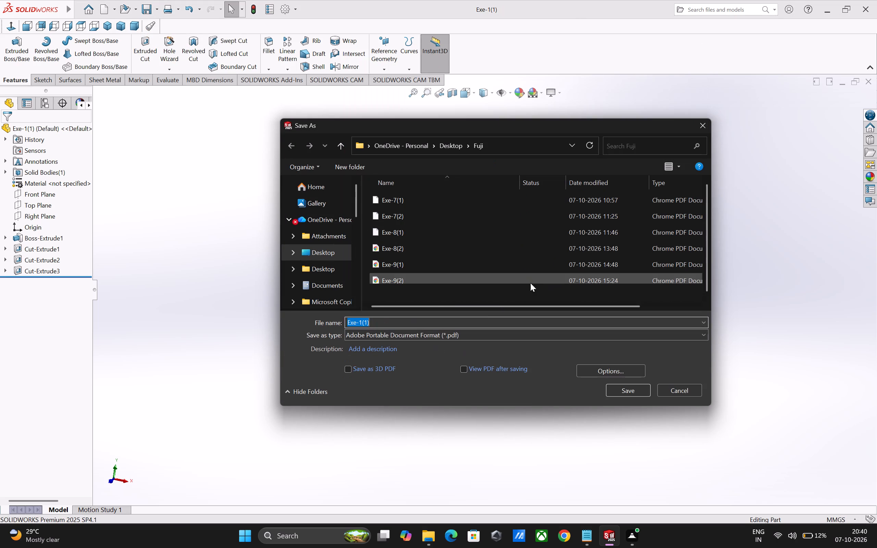
pyautogui.scroll(-1, 459, 313)
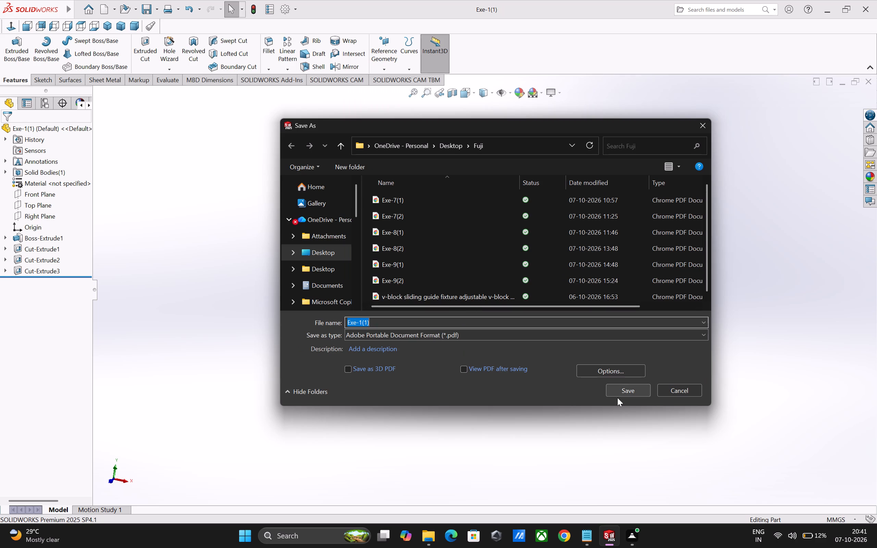
pyautogui.click(623, 389)
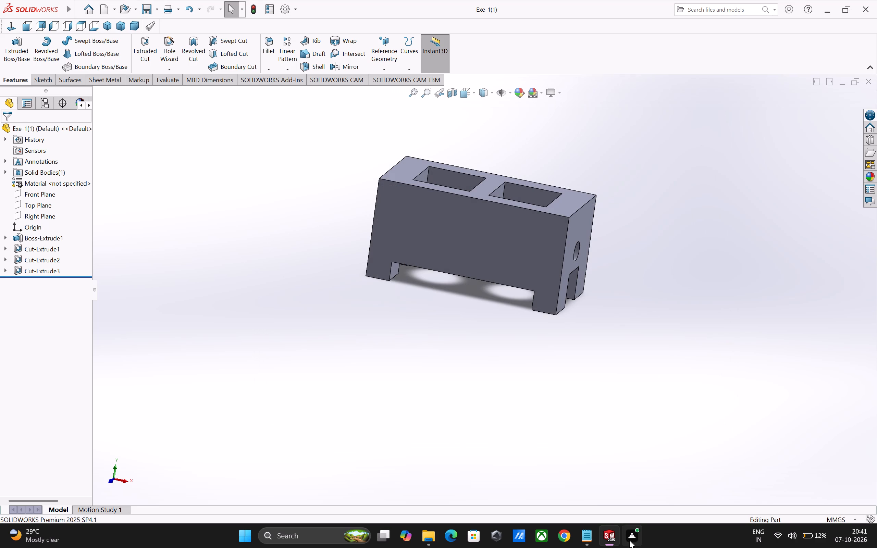